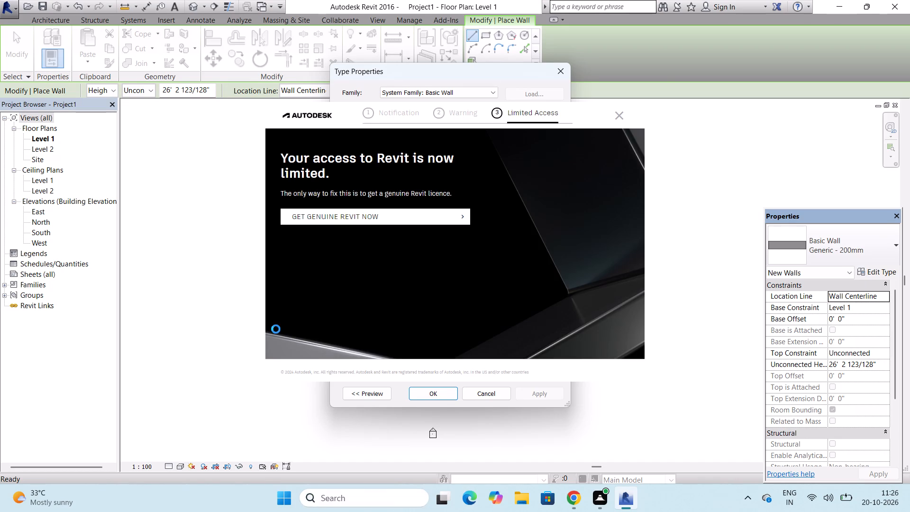
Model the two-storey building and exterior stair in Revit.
Duplicate the Generic - 200mm basic wall type under the name Generic - 9" and apply it for wall placement.
{"action": "left_click", "coordinate": [618, 114]}
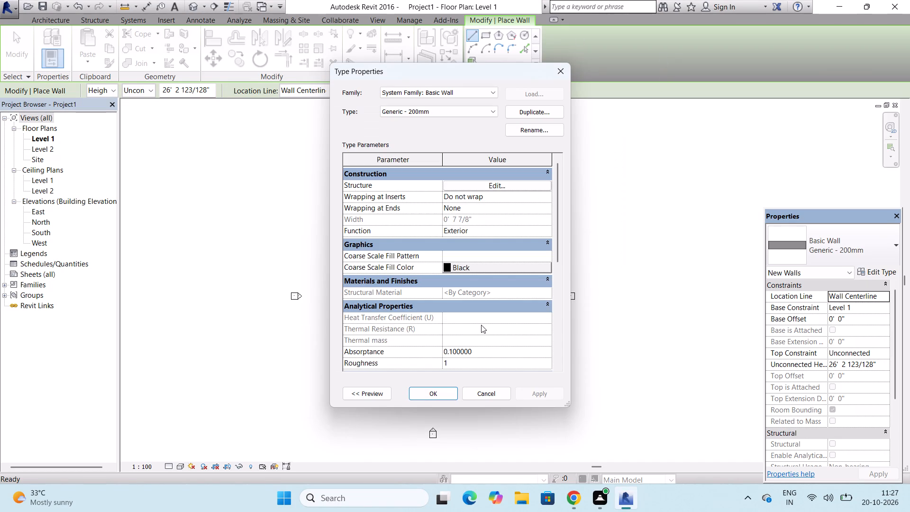
{"action": "left_click", "coordinate": [472, 110]}
{"action": "left_click", "coordinate": [472, 110]}
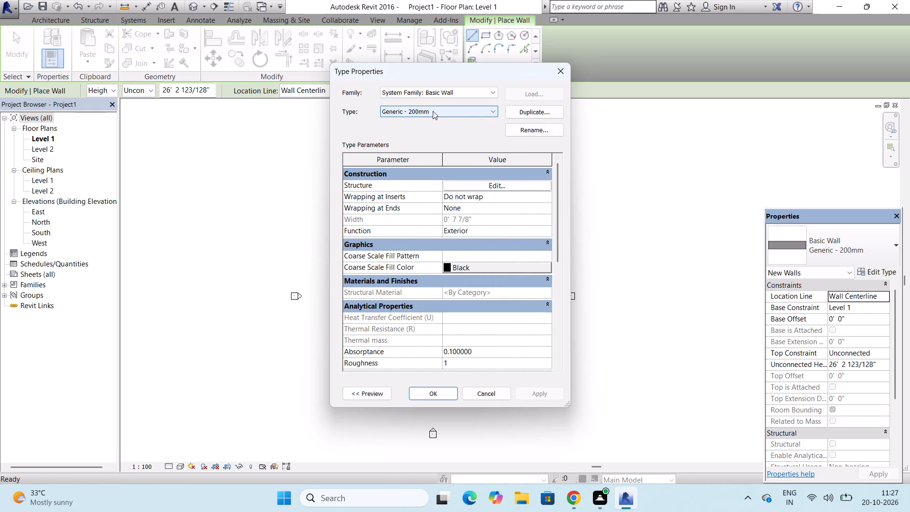
{"action": "left_click", "coordinate": [433, 111]}
{"action": "left_click", "coordinate": [433, 111]}
{"action": "left_click", "coordinate": [522, 109]}
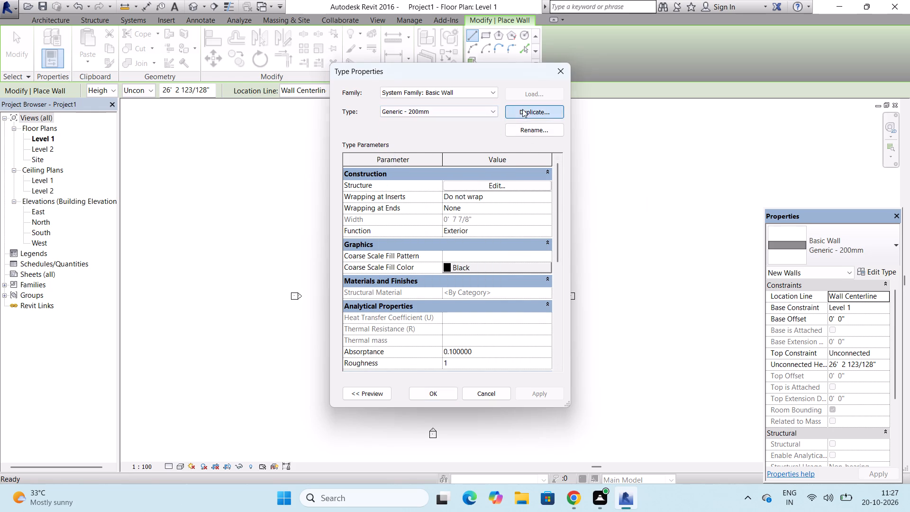
{"action": "left_click", "coordinate": [466, 232]}
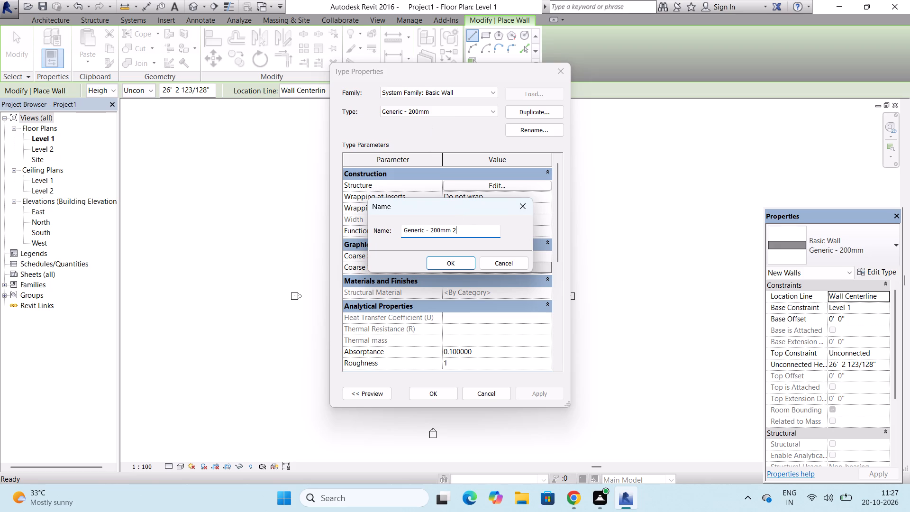
{"action": "key", "text": "BackSpace"}
{"action": "key", "text": "BackSpace"}
{"action": "key", "text": "BackSpace"}
{"action": "key", "text": "BackSpace"}
{"action": "key", "text": "BackSpace"}
{"action": "key", "text": "BackSpace"}
{"action": "key", "text": "BackSpace"}
{"action": "key", "text": "9"}
{"action": "key", "text": "shift+quotedbl"}
{"action": "left_click", "coordinate": [444, 263]}
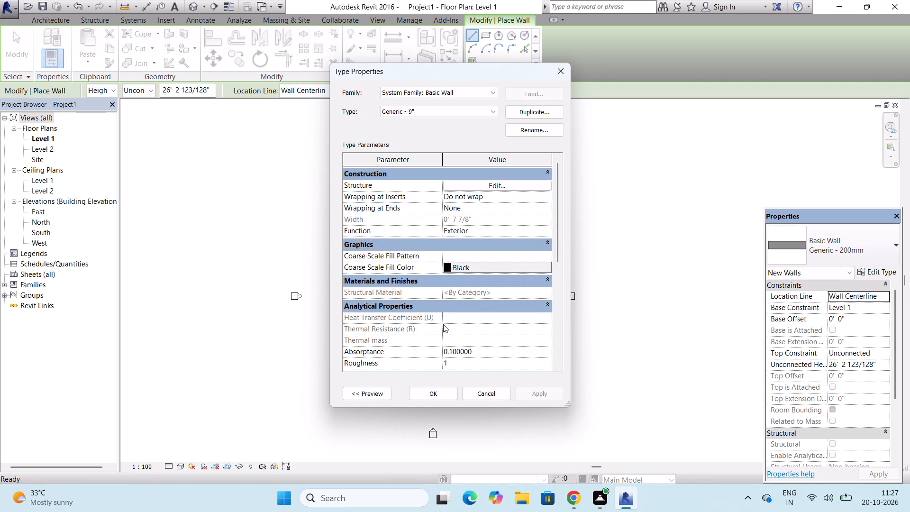
{"action": "left_click", "coordinate": [427, 391]}
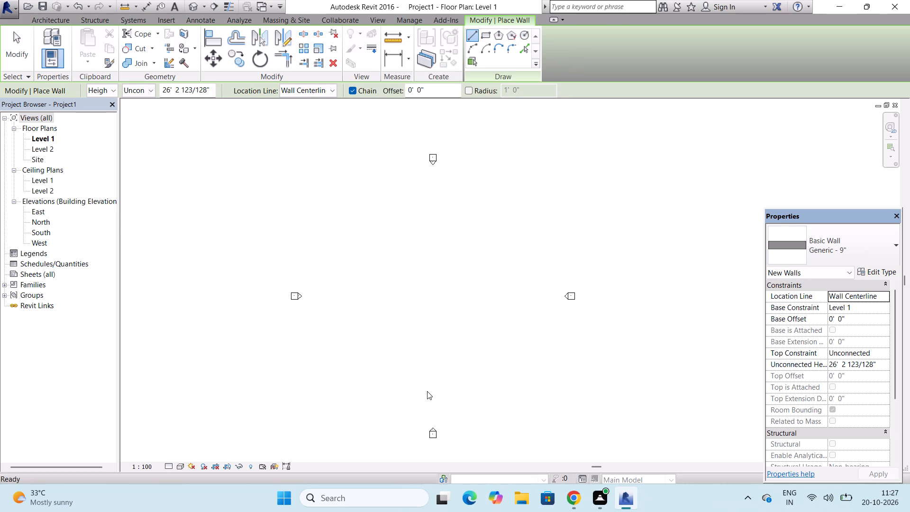
Draw a rectangle of Generic - 9" walls about 116' by 64' between the elevation markers on Level 1.
{"action": "left_click", "coordinate": [485, 34]}
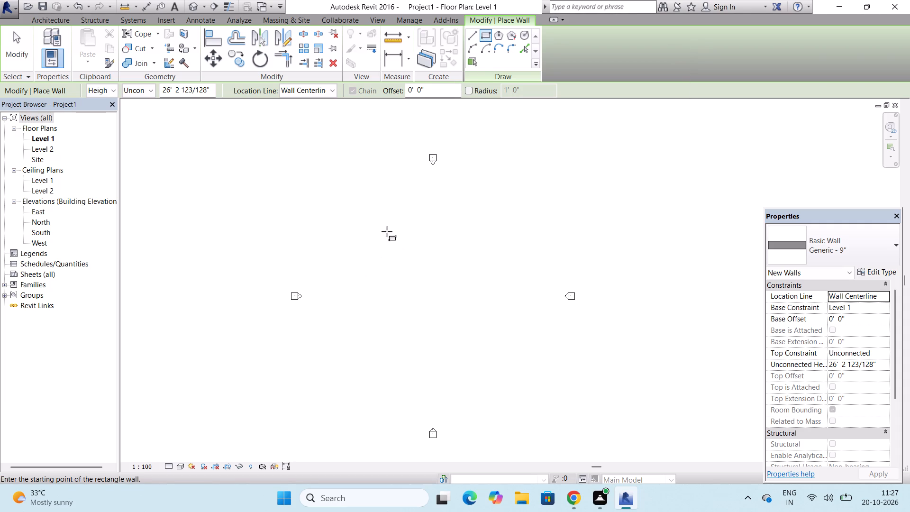
{"action": "left_click", "coordinate": [400, 244]}
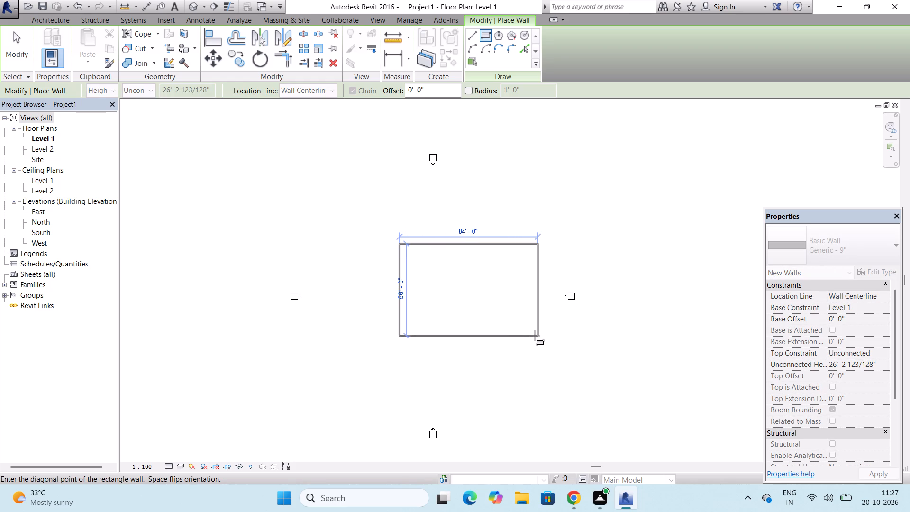
{"action": "key", "text": "Escape"}
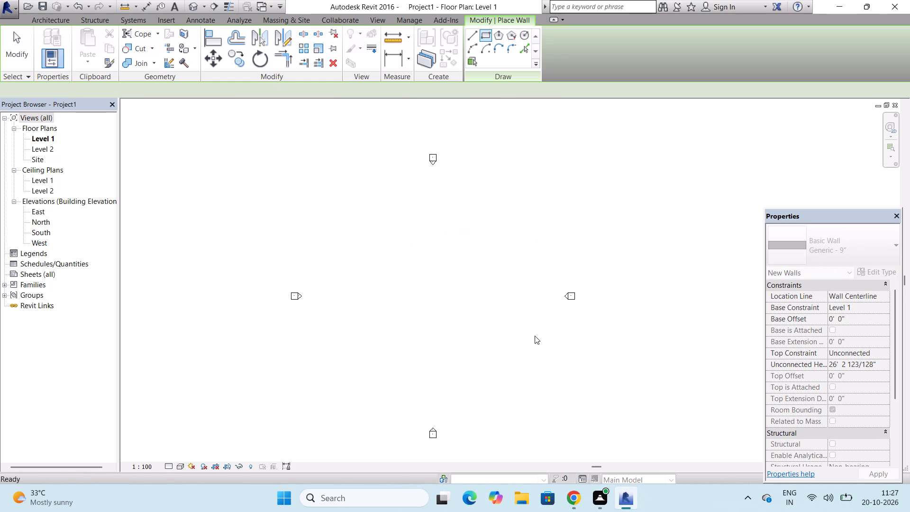
{"action": "left_click", "coordinate": [334, 236]}
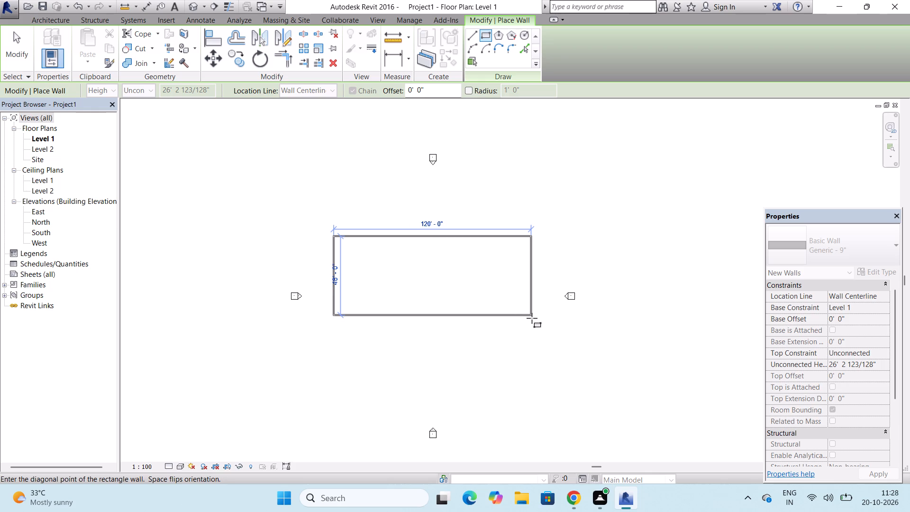
{"action": "left_click", "coordinate": [523, 358]}
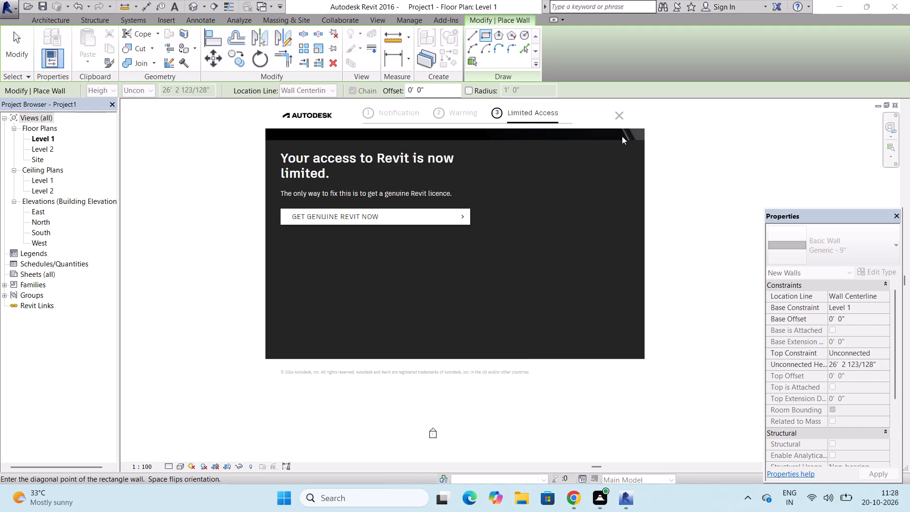
{"action": "left_click", "coordinate": [620, 115]}
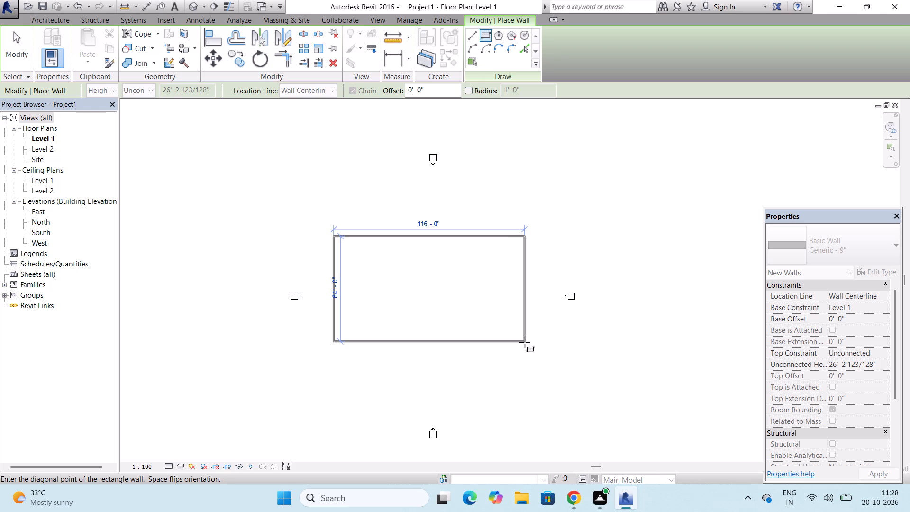
{"action": "left_click", "coordinate": [525, 342]}
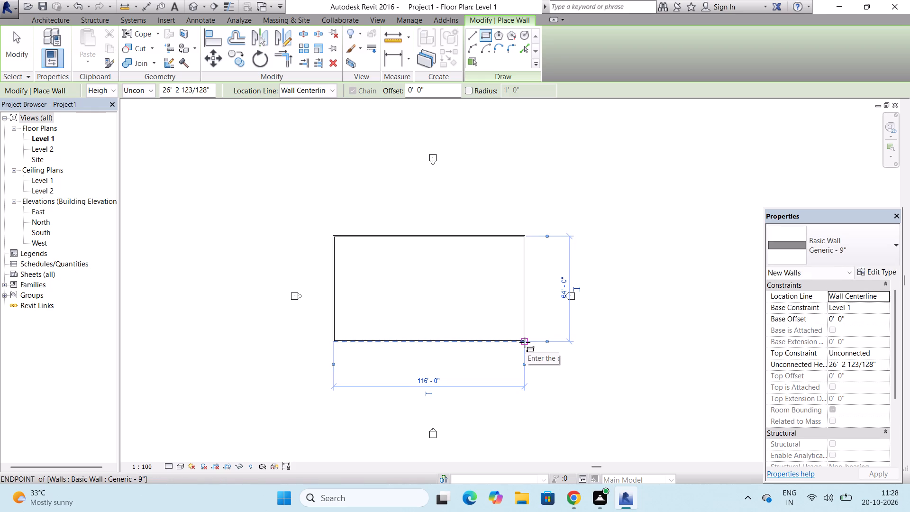
{"action": "key", "text": "Escape"}
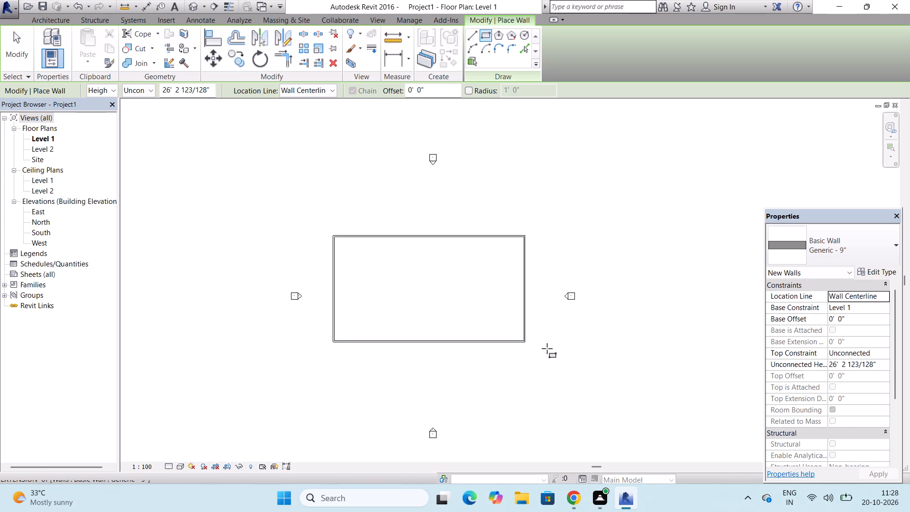
{"action": "key", "text": "Escape"}
{"action": "key", "text": "Escape"}
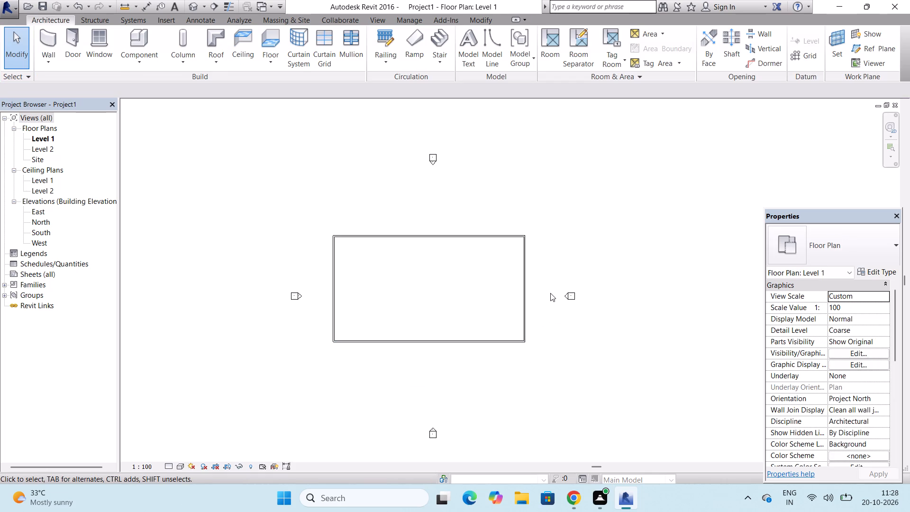
Move the rectangle's south wall outward until it is about 80' from the north wall.
{"action": "left_click", "coordinate": [423, 235]}
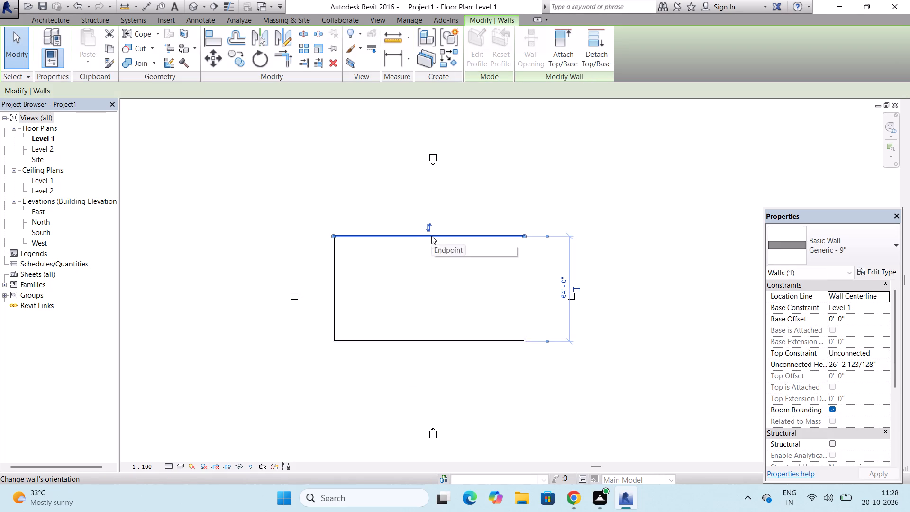
{"action": "left_click", "coordinate": [420, 235]}
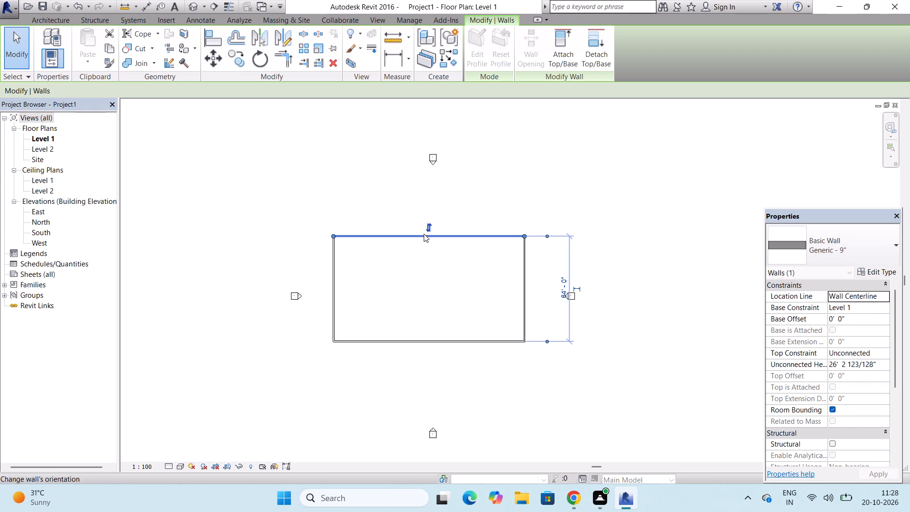
{"action": "left_click", "coordinate": [436, 340]}
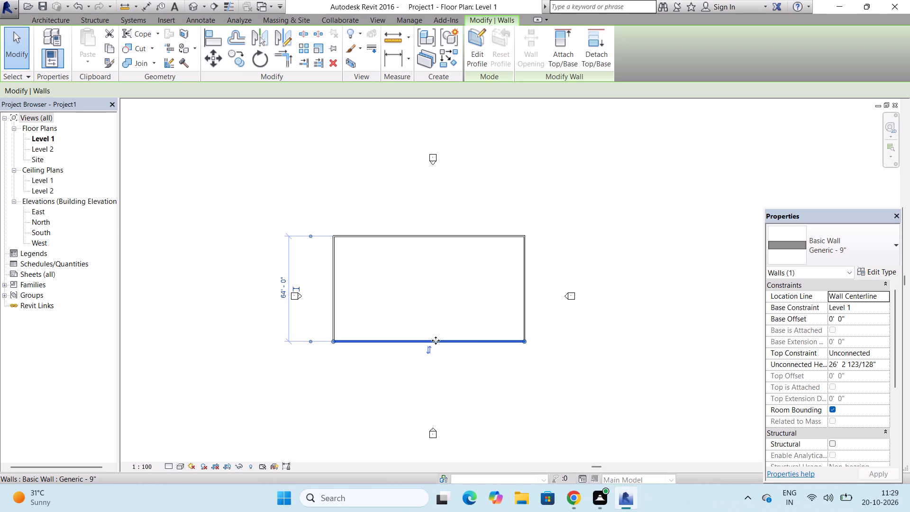
{"action": "left_click_drag", "start_coordinate": [436, 340], "coordinate": [437, 369]}
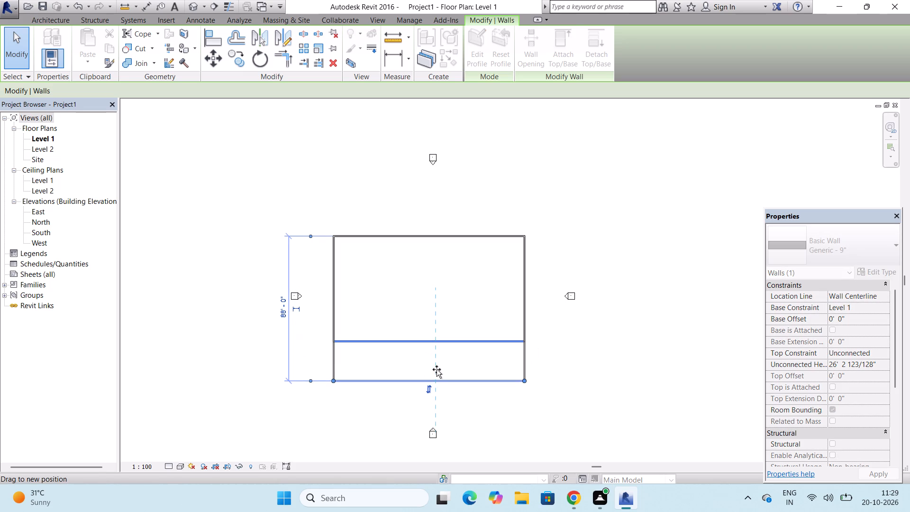
{"action": "left_click_drag", "start_coordinate": [437, 369], "coordinate": [446, 365]}
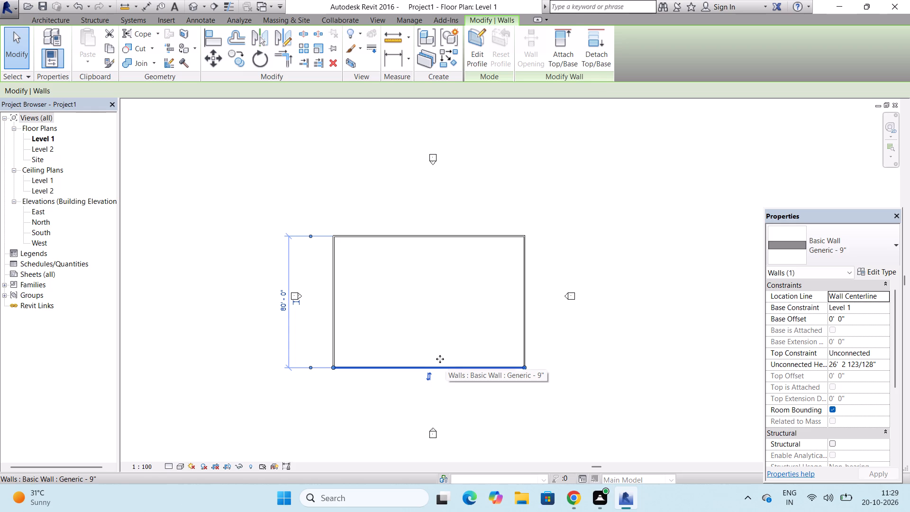
Draw a straight Generic - 9" wall across the rectangle from the west wall's midpoint to the east wall's midpoint.
{"action": "left_click", "coordinate": [58, 21]}
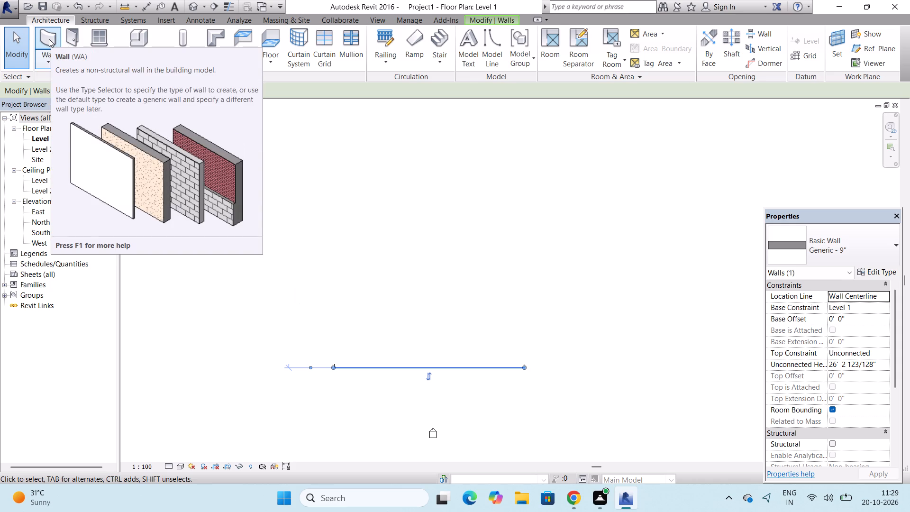
{"action": "left_click", "coordinate": [49, 39]}
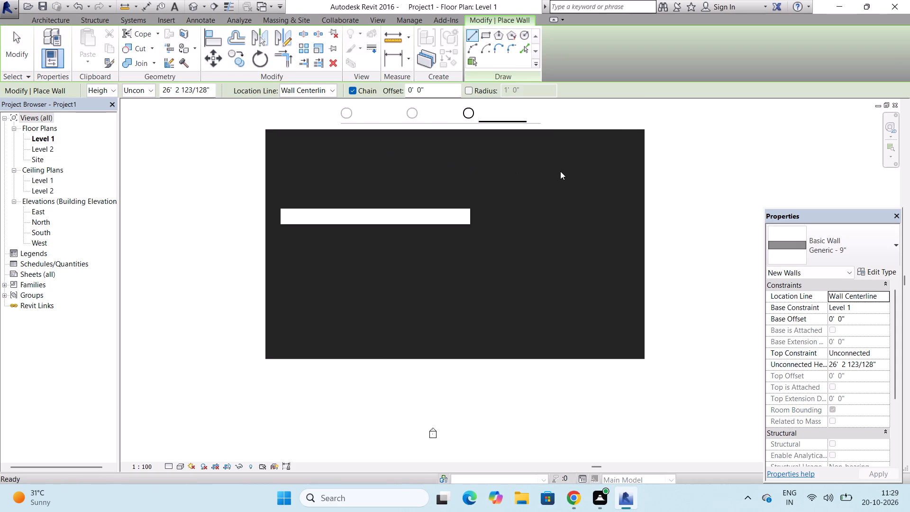
{"action": "left_click", "coordinate": [617, 119]}
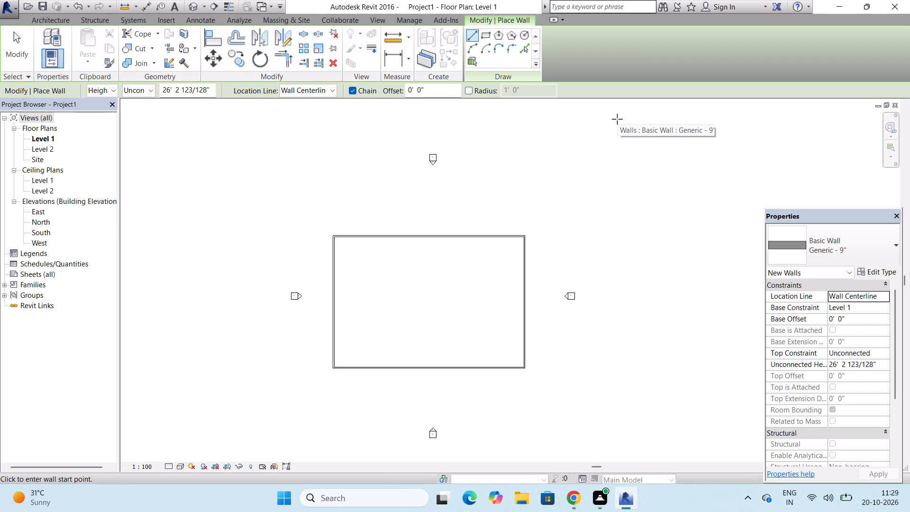
{"action": "left_click", "coordinate": [334, 304]}
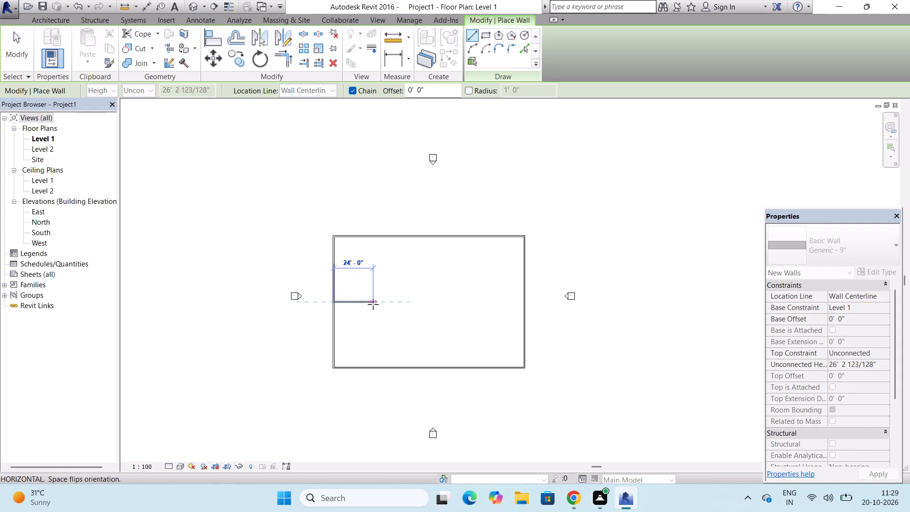
{"action": "left_click", "coordinate": [521, 303]}
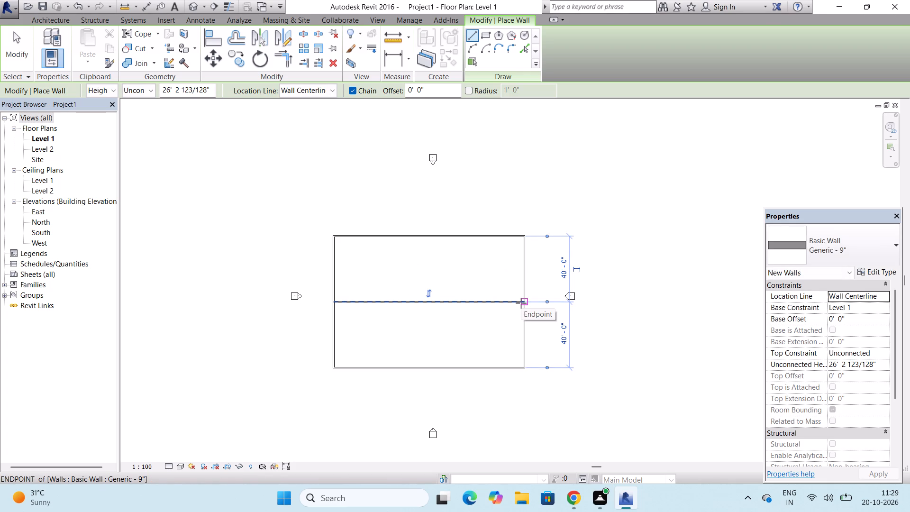
{"action": "key", "text": "Escape"}
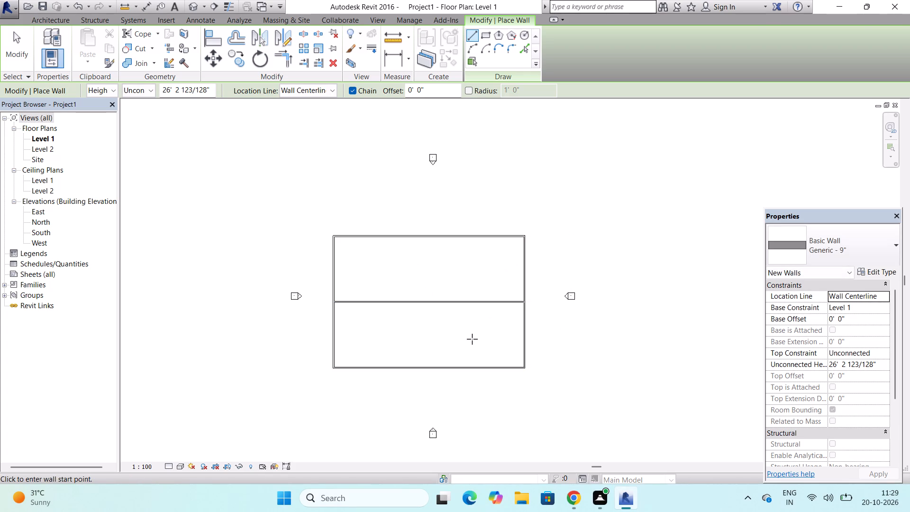
{"action": "key", "text": "Escape"}
{"action": "key", "text": "Escape"}
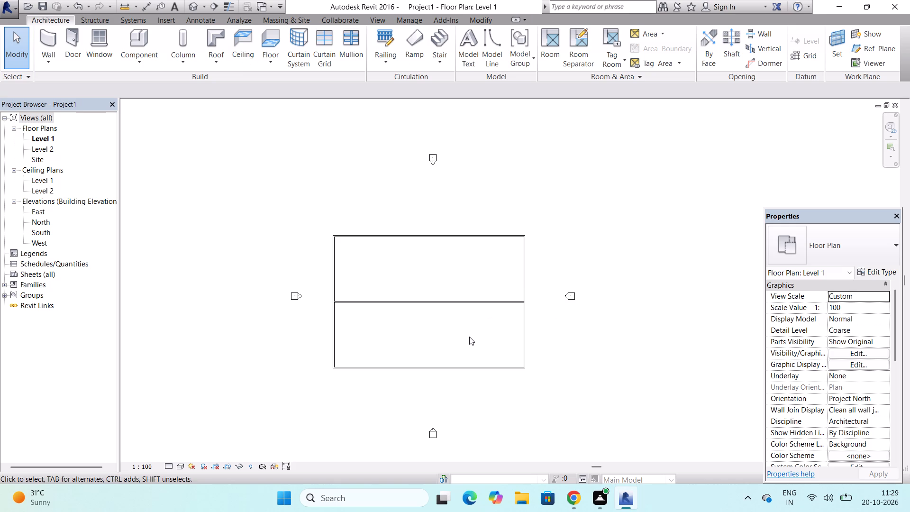
Move the interior dividing wall south until it is about 24' from the south wall.
{"action": "left_click", "coordinate": [442, 302]}
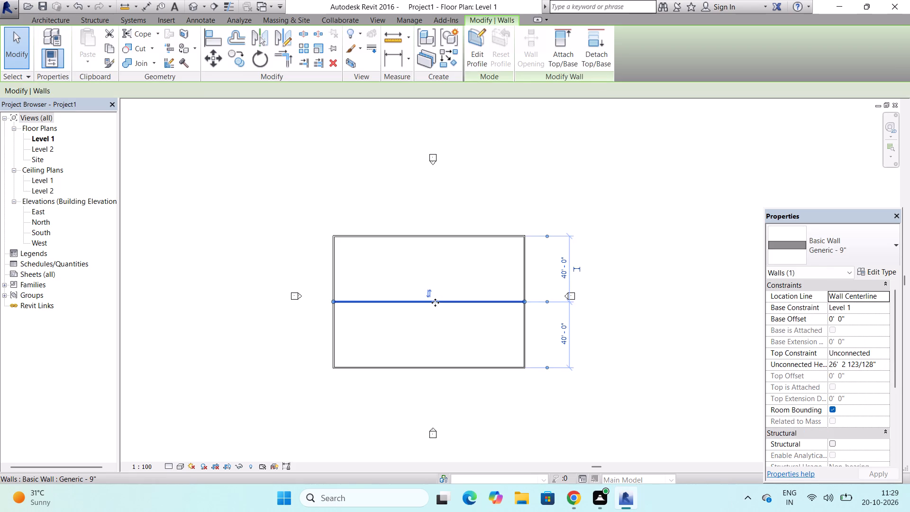
{"action": "left_click_drag", "start_coordinate": [437, 300], "coordinate": [438, 324]}
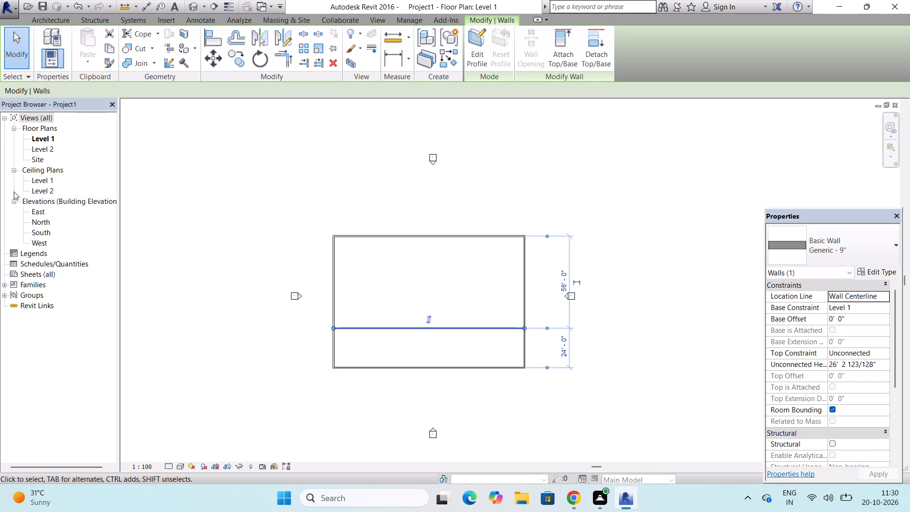
Open the North elevation and delete Level 2 together with its corresponding views.
{"action": "double_click", "coordinate": [36, 222]}
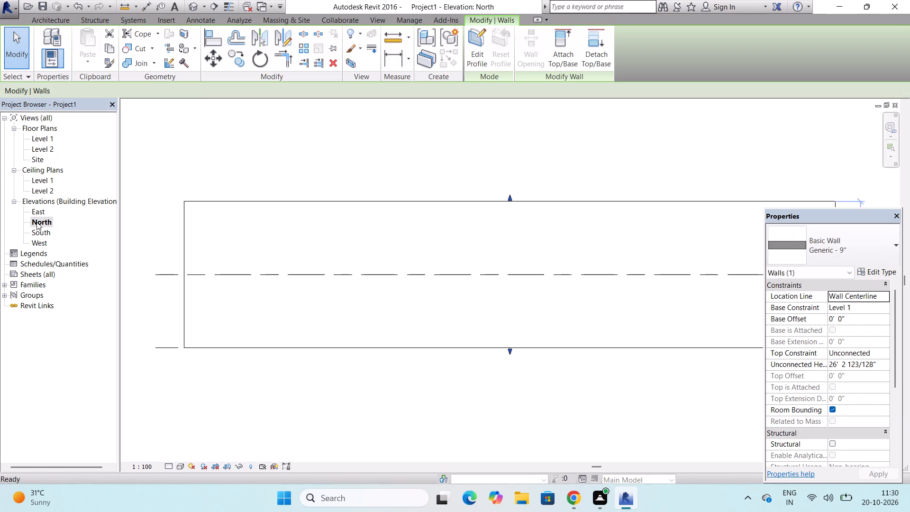
{"action": "left_click", "coordinate": [451, 276]}
{"action": "key", "text": "Delete"}
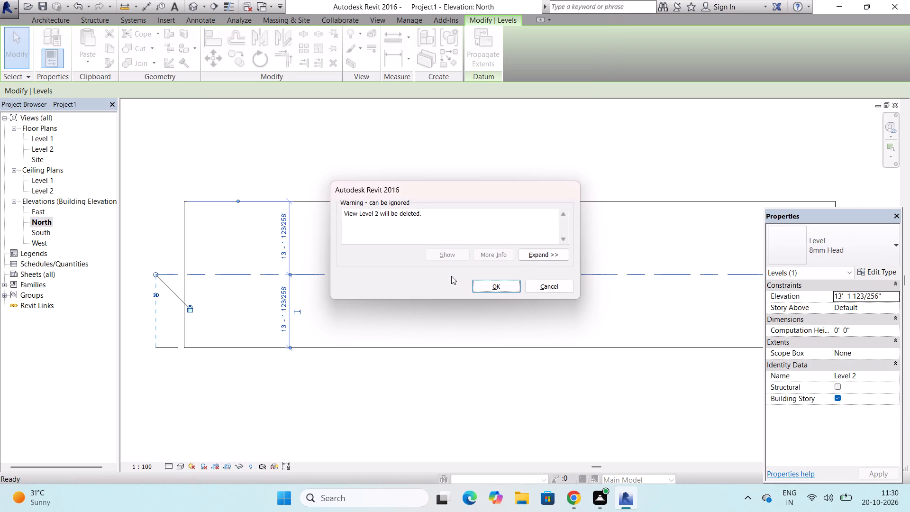
{"action": "left_click", "coordinate": [475, 287]}
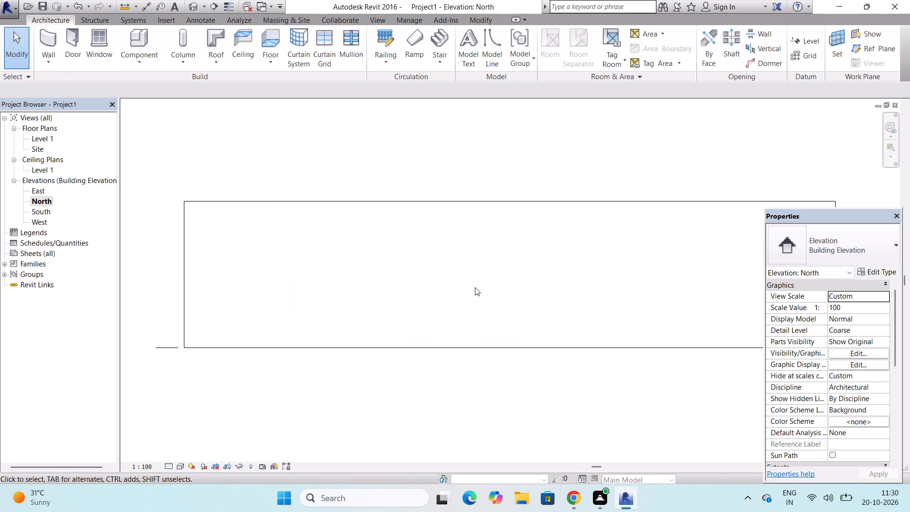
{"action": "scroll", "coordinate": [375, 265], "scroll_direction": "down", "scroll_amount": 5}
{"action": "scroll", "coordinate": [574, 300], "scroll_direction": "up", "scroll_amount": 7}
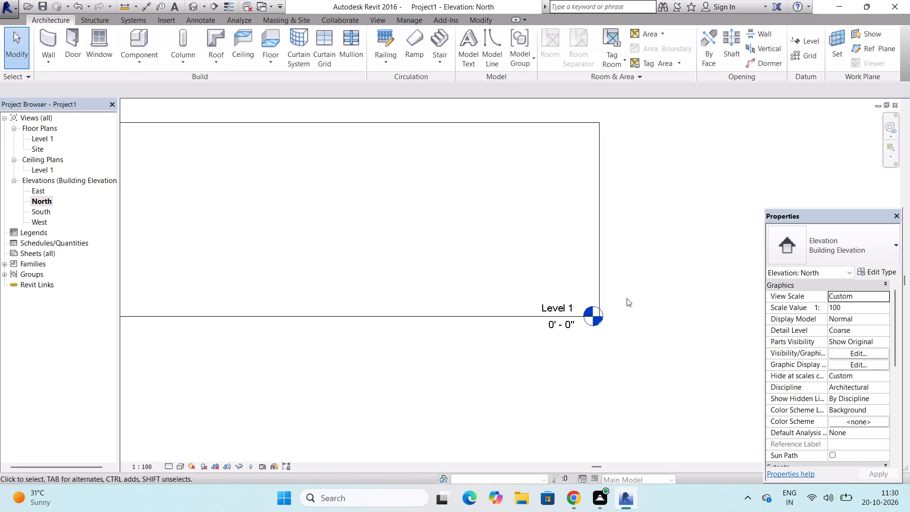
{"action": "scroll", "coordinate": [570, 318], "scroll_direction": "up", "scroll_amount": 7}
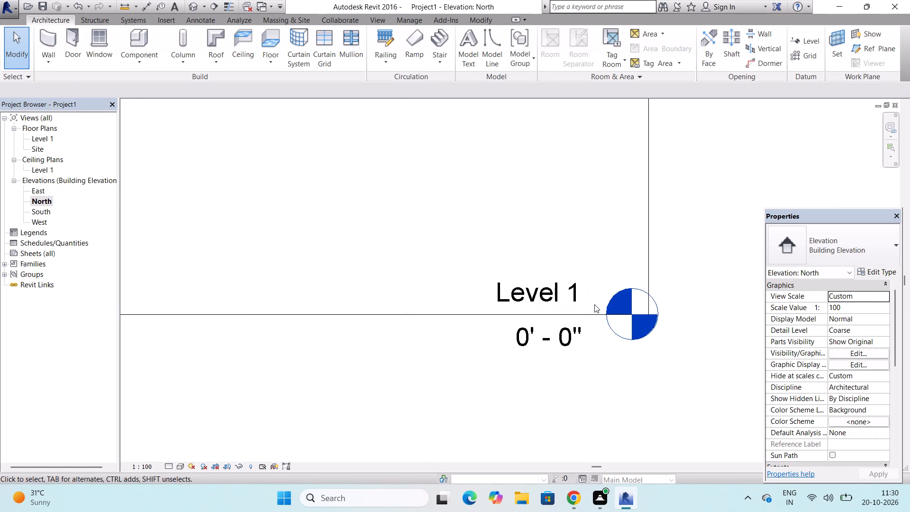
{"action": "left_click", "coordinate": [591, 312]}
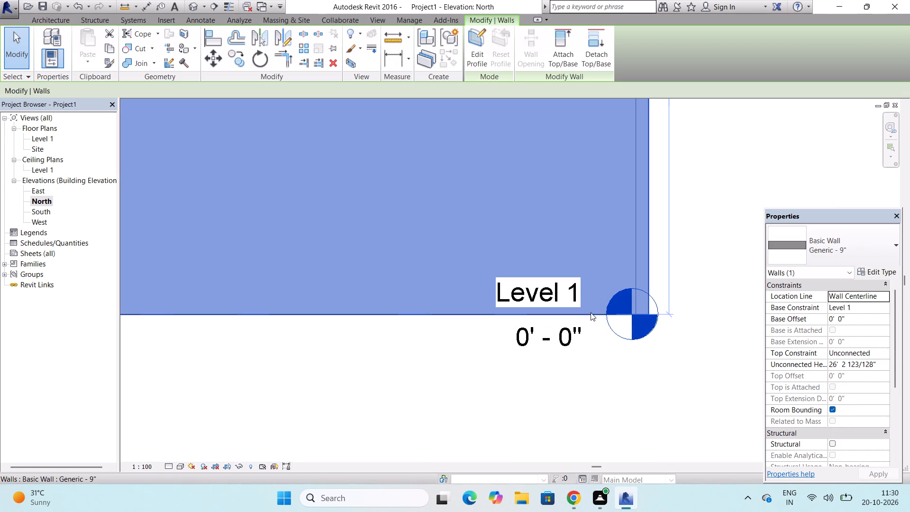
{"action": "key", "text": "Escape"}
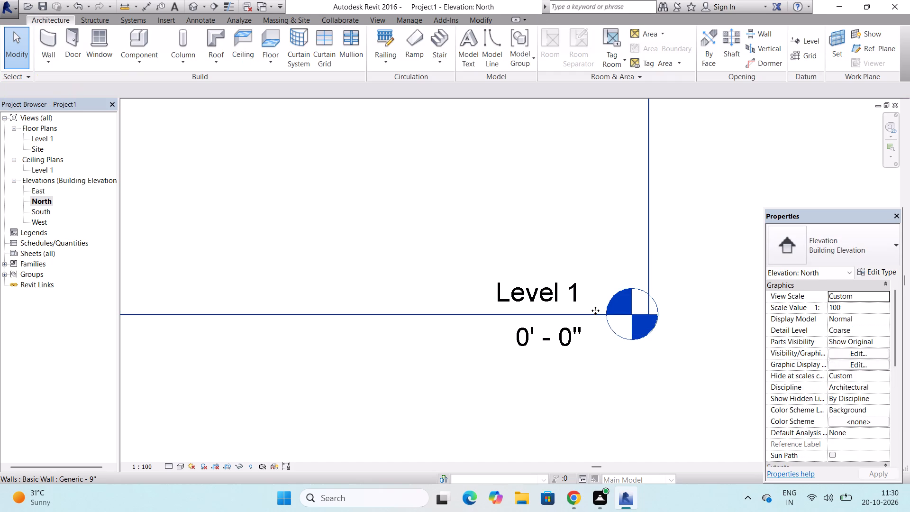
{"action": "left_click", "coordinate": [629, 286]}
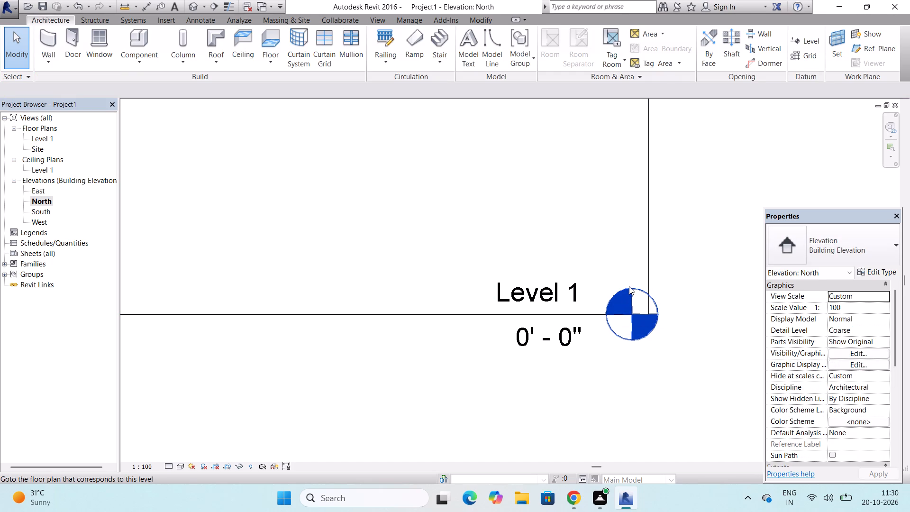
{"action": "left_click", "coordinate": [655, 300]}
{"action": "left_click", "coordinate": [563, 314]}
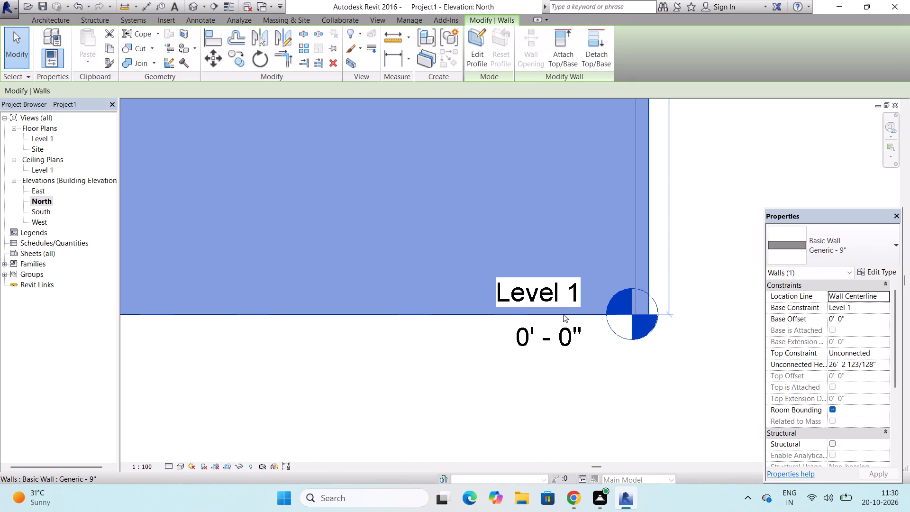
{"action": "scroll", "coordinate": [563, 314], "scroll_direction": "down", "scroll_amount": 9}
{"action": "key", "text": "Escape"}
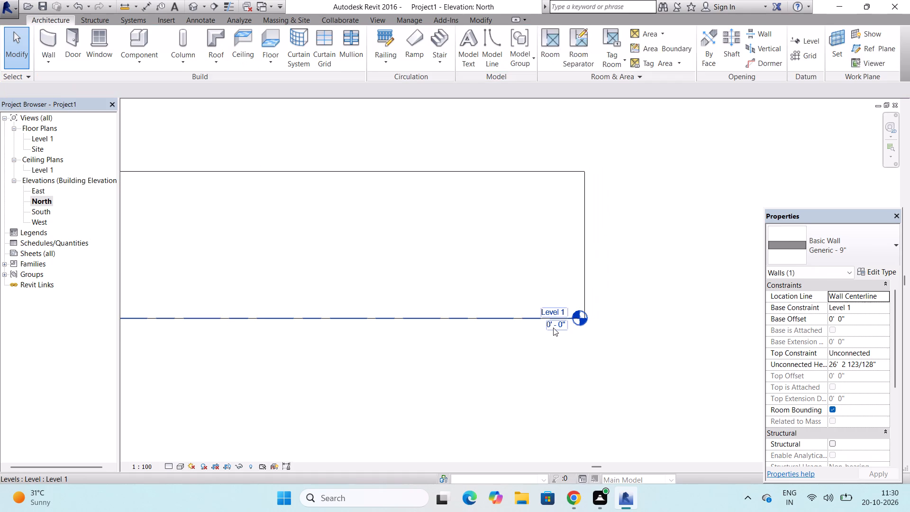
Select the Level 1 datum in the North elevation and add an elbow to its level head, dismissing any pop-up.
{"action": "scroll", "coordinate": [575, 326], "scroll_direction": "down", "scroll_amount": 5}
{"action": "scroll", "coordinate": [566, 325], "scroll_direction": "up", "scroll_amount": 2}
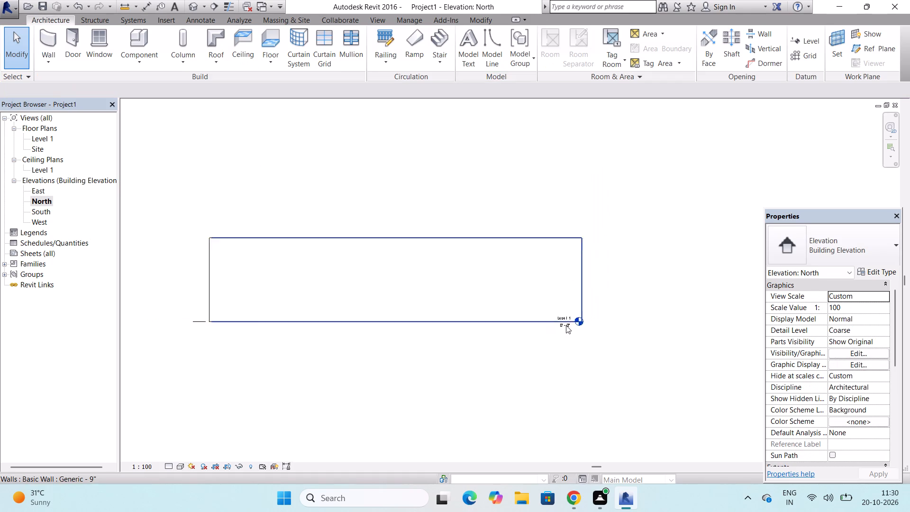
{"action": "scroll", "coordinate": [566, 325], "scroll_direction": "up", "scroll_amount": 3}
{"action": "left_click", "coordinate": [566, 325]}
{"action": "scroll", "coordinate": [562, 327], "scroll_direction": "up", "scroll_amount": 6}
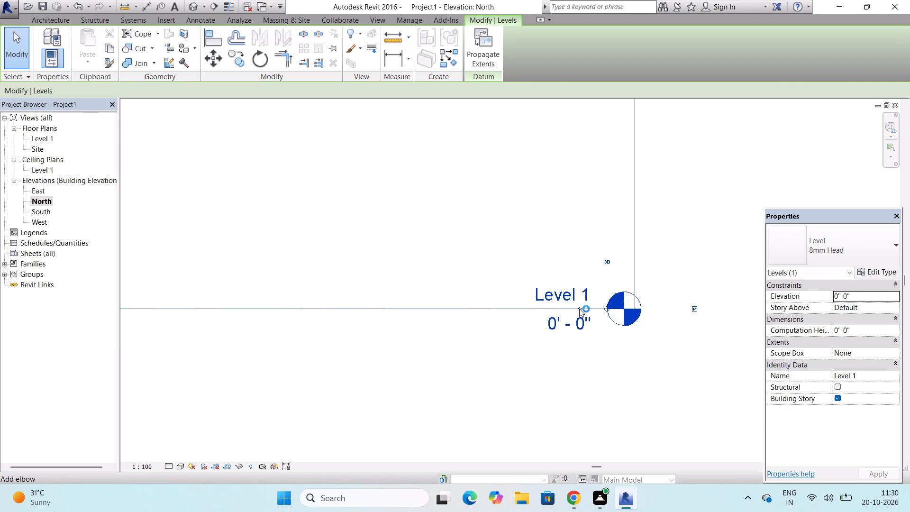
{"action": "left_click", "coordinate": [579, 309]}
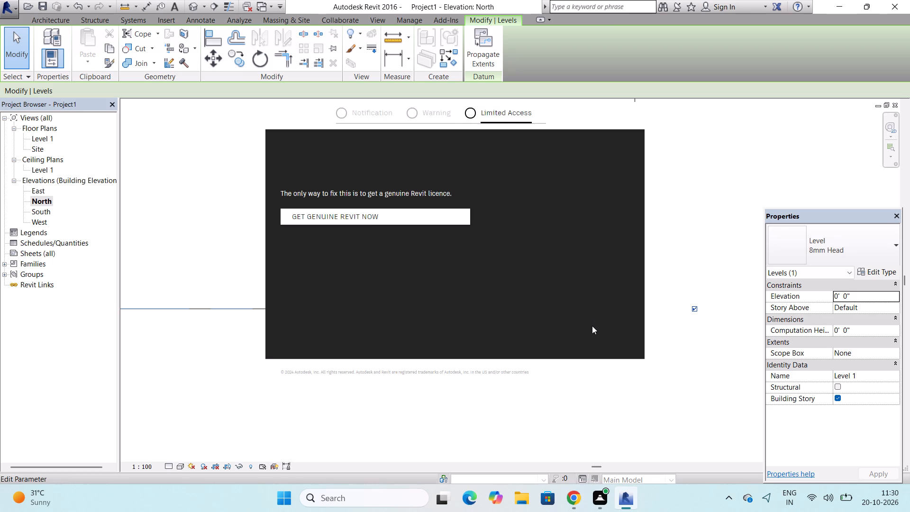
{"action": "left_click", "coordinate": [619, 115]}
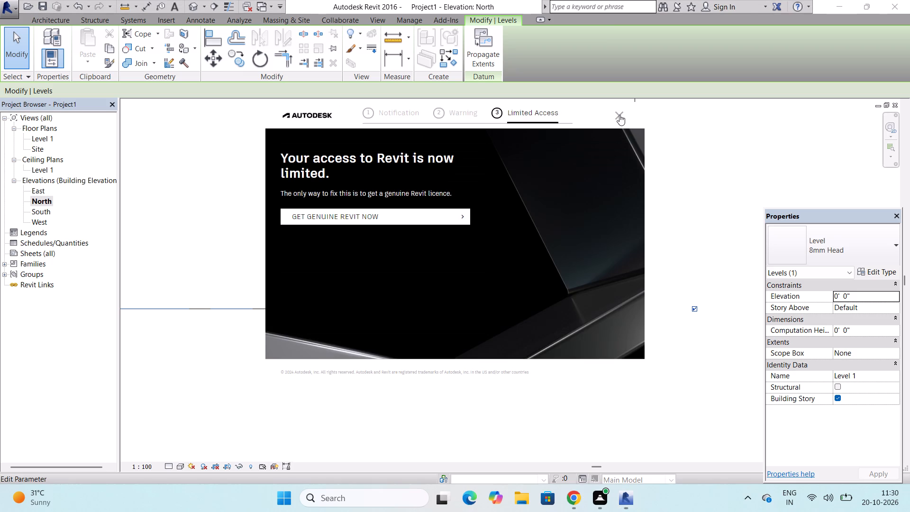
Rename Level 1 to GROUND and rename the corresponding plan views to match.
{"action": "double_click", "coordinate": [588, 316]}
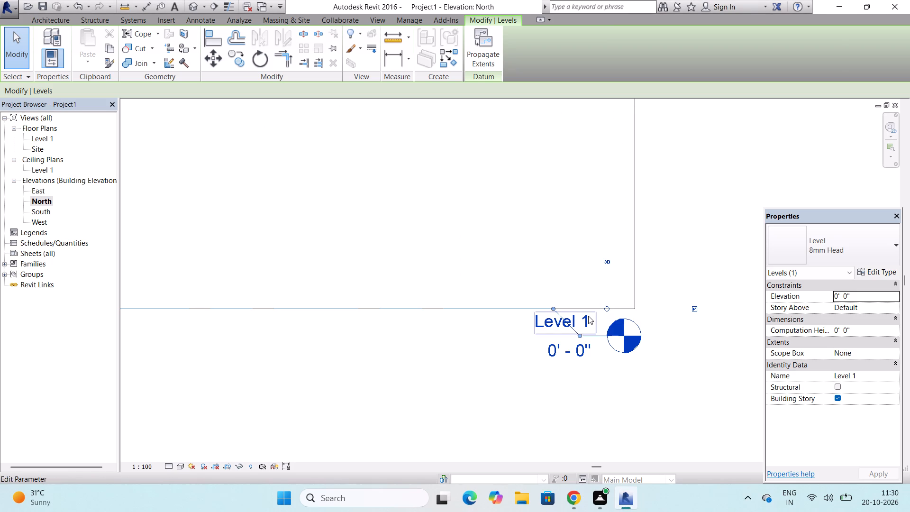
{"action": "left_click", "coordinate": [588, 316]}
{"action": "left_click", "coordinate": [582, 323]}
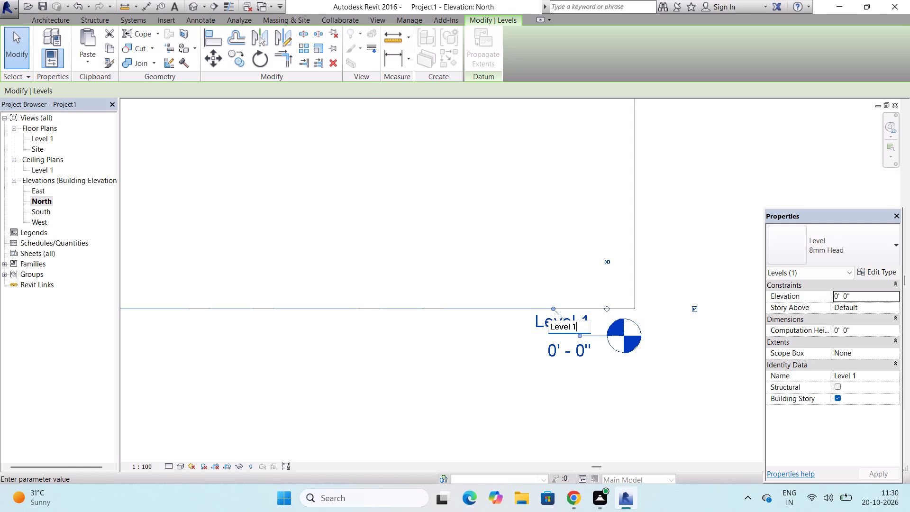
{"action": "key", "text": "BackSpace"}
{"action": "key", "text": "BackSpace"}
{"action": "key", "text": "BackSpace"}
{"action": "key", "text": "BackSpace"}
{"action": "key", "text": "BackSpace"}
{"action": "key", "text": "BackSpace"}
{"action": "key", "text": "BackSpace"}
{"action": "key", "text": "BackSpace"}
{"action": "type", "text": "GR"}
{"action": "type", "text": "OU"}
{"action": "type", "text": "ND"}
{"action": "left_click", "coordinate": [695, 235]}
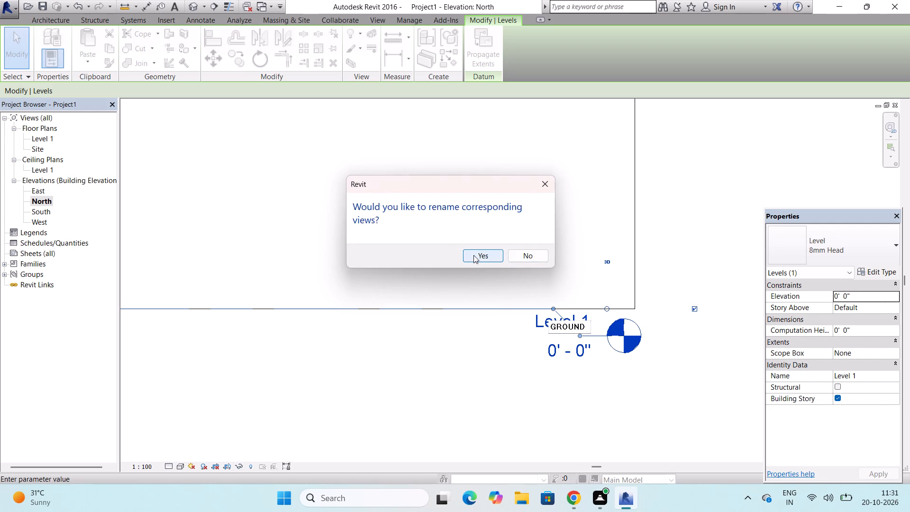
{"action": "left_click", "coordinate": [473, 255]}
Create a new level 10' above GROUND by picking the GROUND level line with a 10' offset.
{"action": "scroll", "coordinate": [556, 350], "scroll_direction": "down", "scroll_amount": 12}
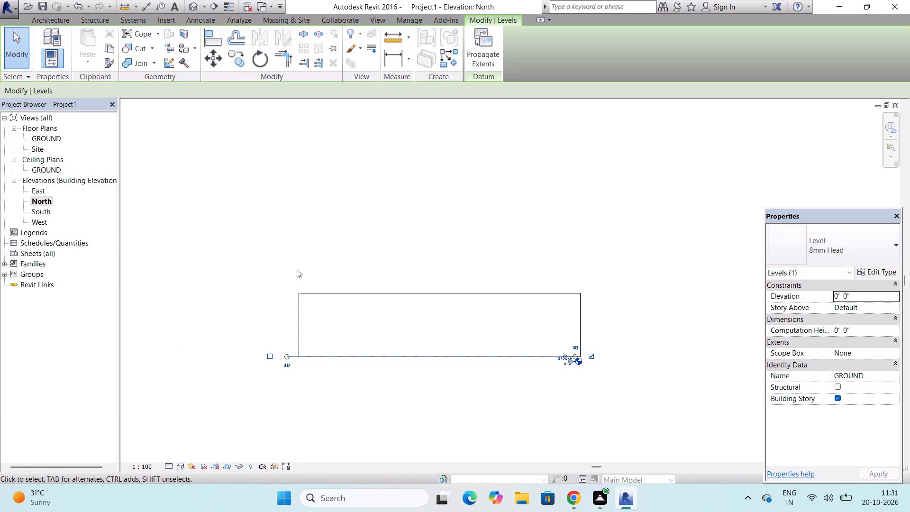
{"action": "left_click", "coordinate": [48, 18]}
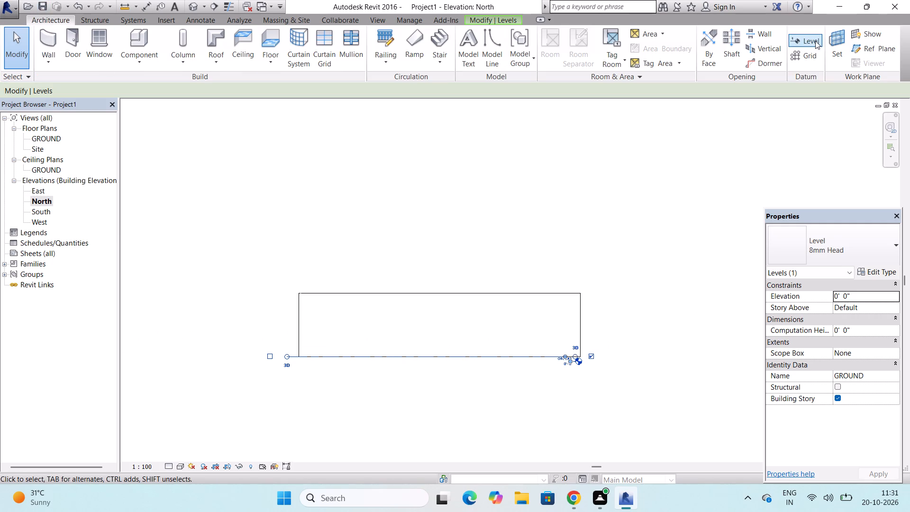
{"action": "left_click", "coordinate": [815, 41]}
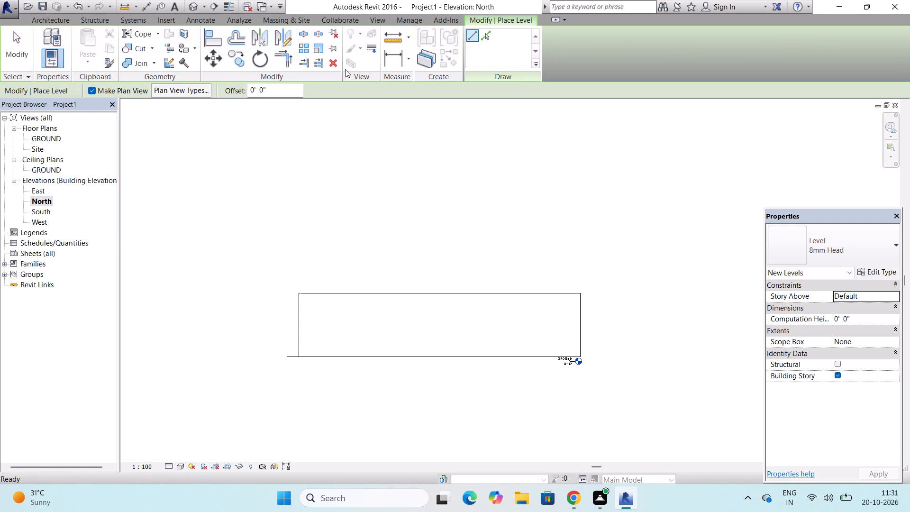
{"action": "left_click", "coordinate": [253, 88]}
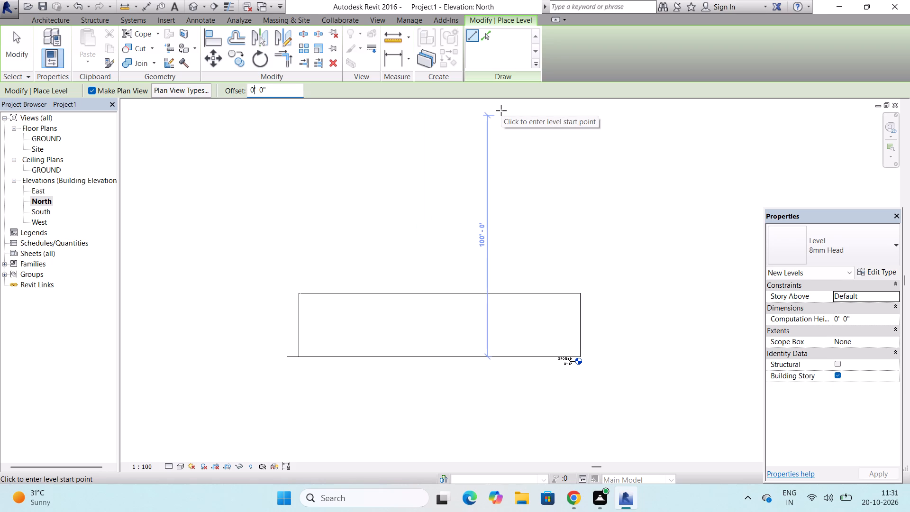
{"action": "key", "text": "BackSpace"}
{"action": "type", "text": "10"}
{"action": "key", "text": "Return"}
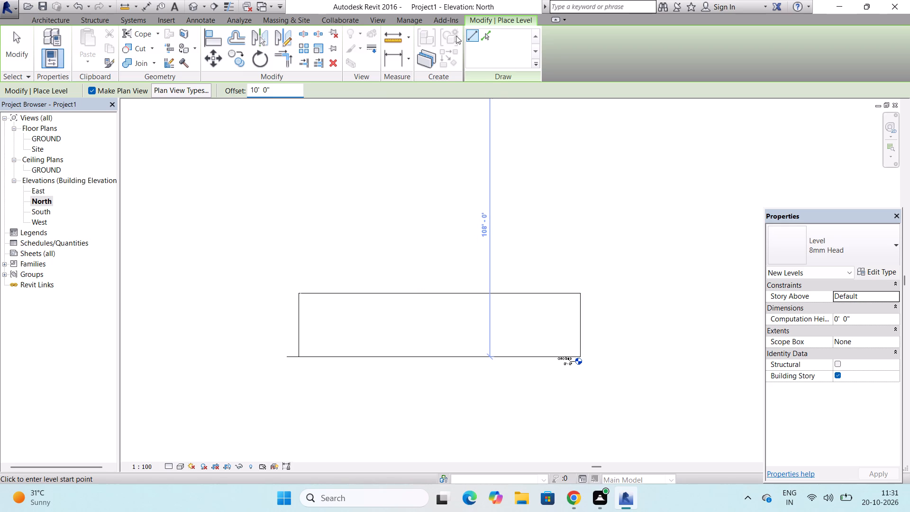
{"action": "left_click", "coordinate": [488, 34]}
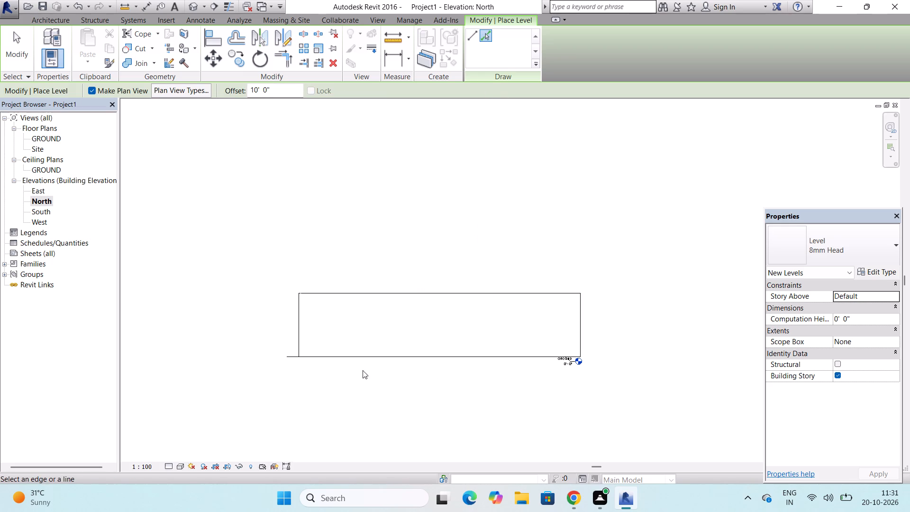
{"action": "left_click", "coordinate": [287, 355]}
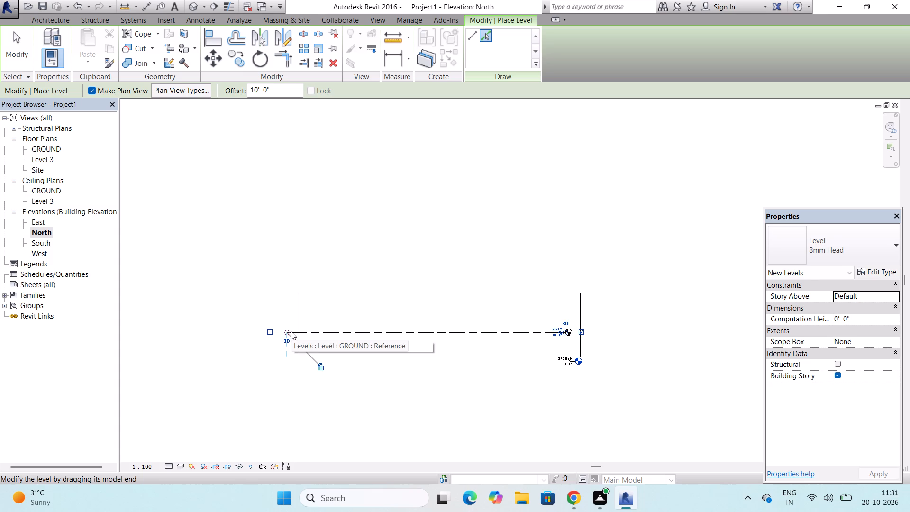
Add two more levels at 20' and 30' by picking each newest level with the 10' offset, and finish placing levels.
{"action": "left_click", "coordinate": [485, 37]}
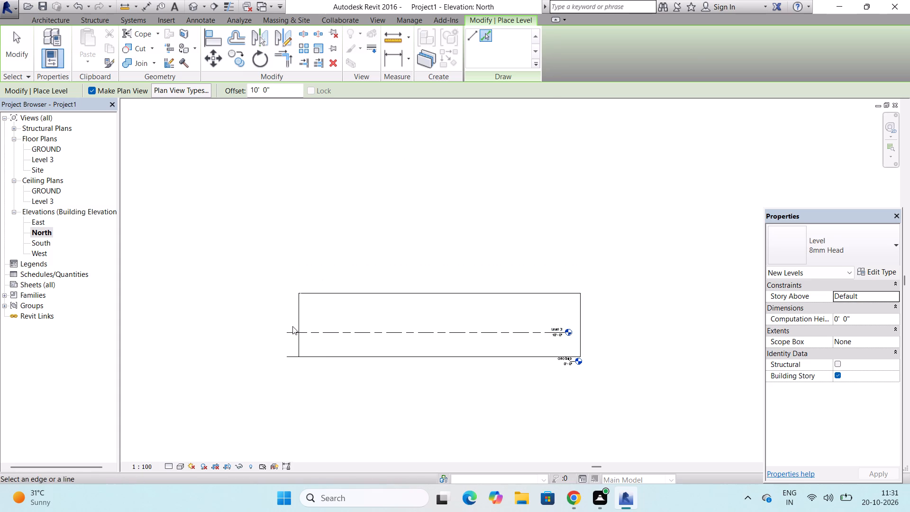
{"action": "left_click", "coordinate": [292, 330]}
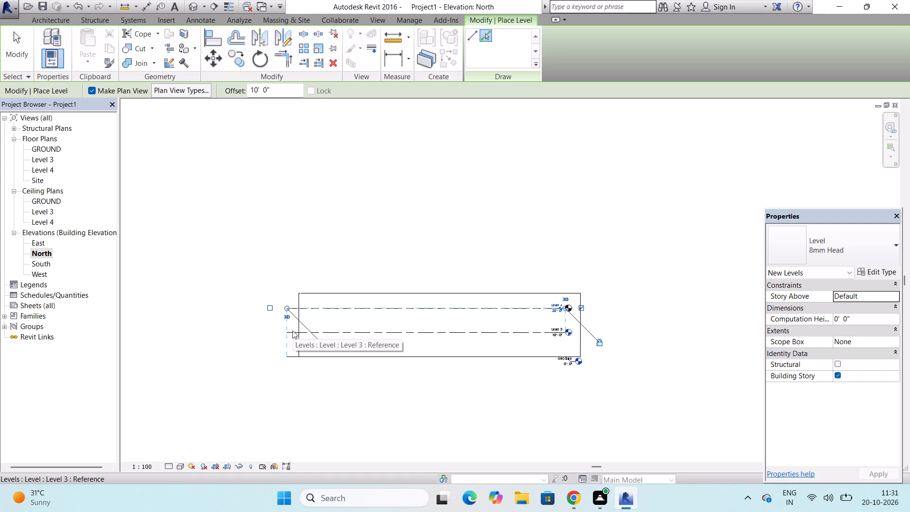
{"action": "left_click", "coordinate": [295, 306]}
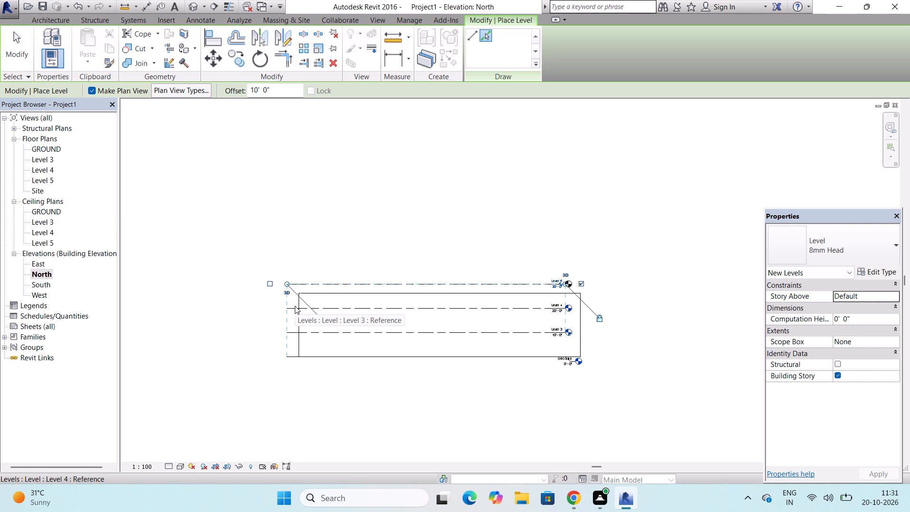
{"action": "key", "text": "Escape"}
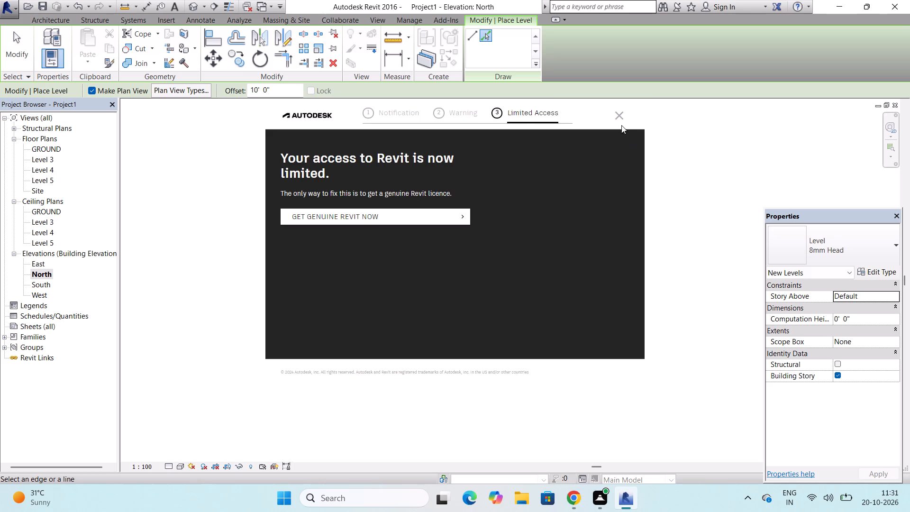
{"action": "left_click", "coordinate": [622, 119]}
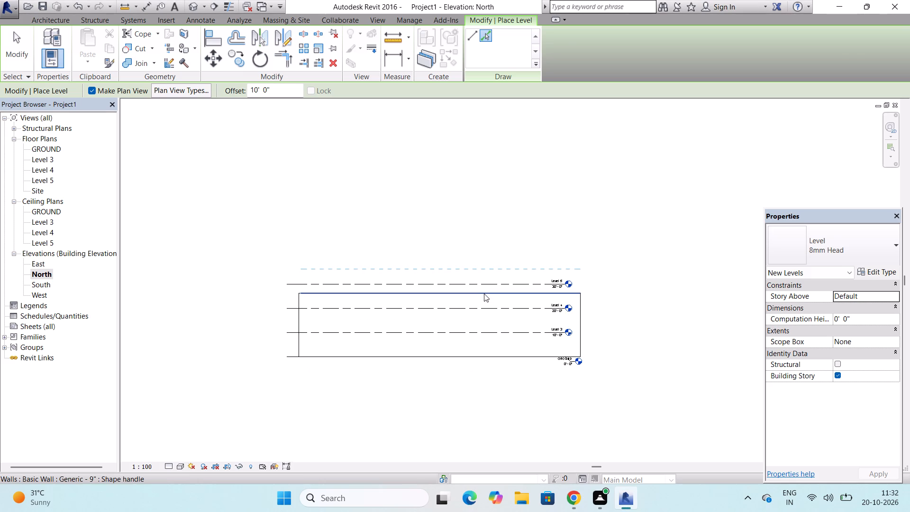
{"action": "key", "text": "Escape"}
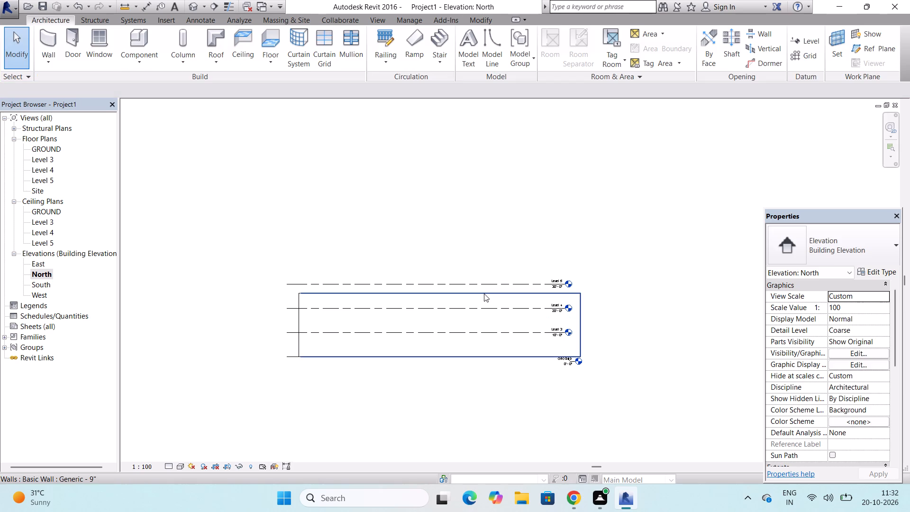
Lower the top of the long front-facing wall in the North elevation to the Level 3 line, making it 10' high.
{"action": "left_click", "coordinate": [484, 293]}
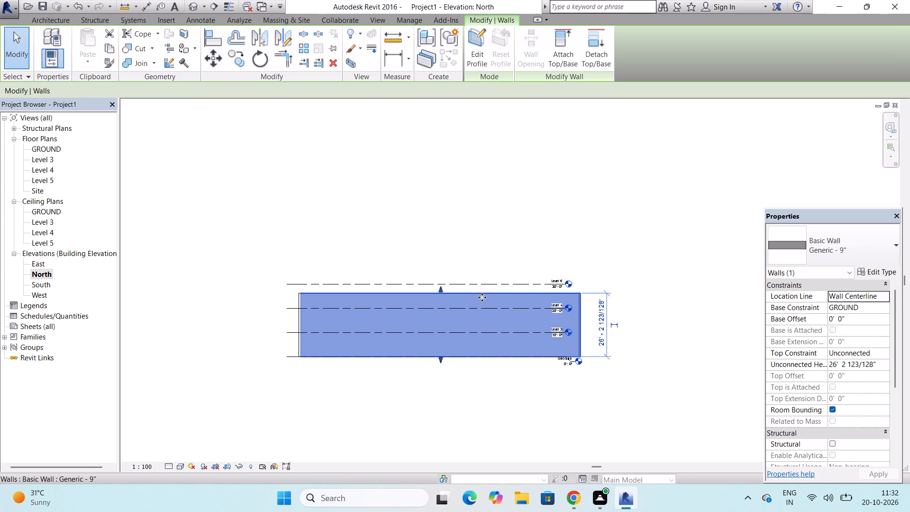
{"action": "left_click_drag", "start_coordinate": [441, 288], "coordinate": [433, 343]}
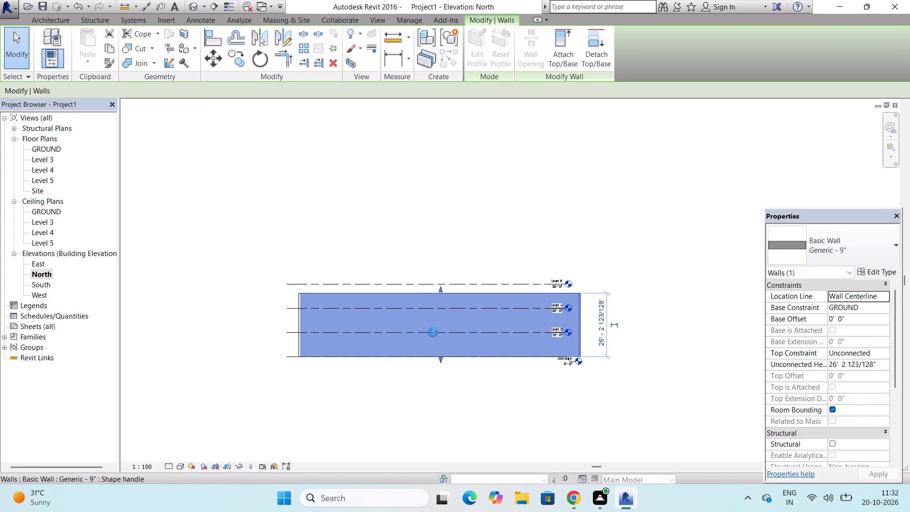
{"action": "scroll", "coordinate": [434, 339], "scroll_direction": "up", "scroll_amount": 3}
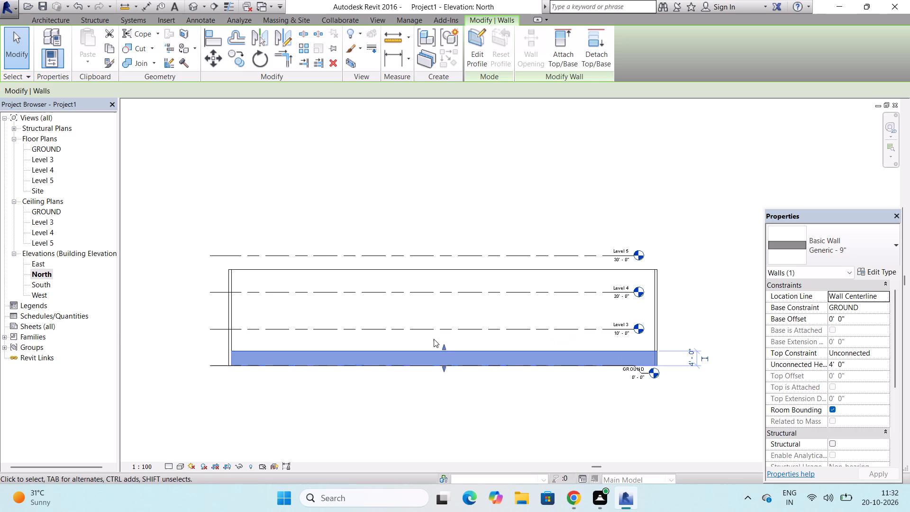
{"action": "left_click_drag", "start_coordinate": [444, 347], "coordinate": [443, 337]}
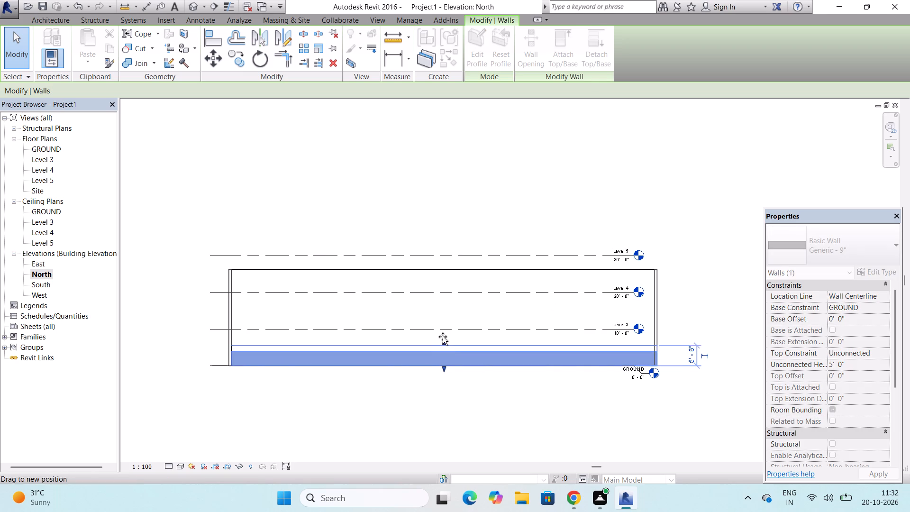
{"action": "left_click_drag", "start_coordinate": [443, 337], "coordinate": [442, 334]}
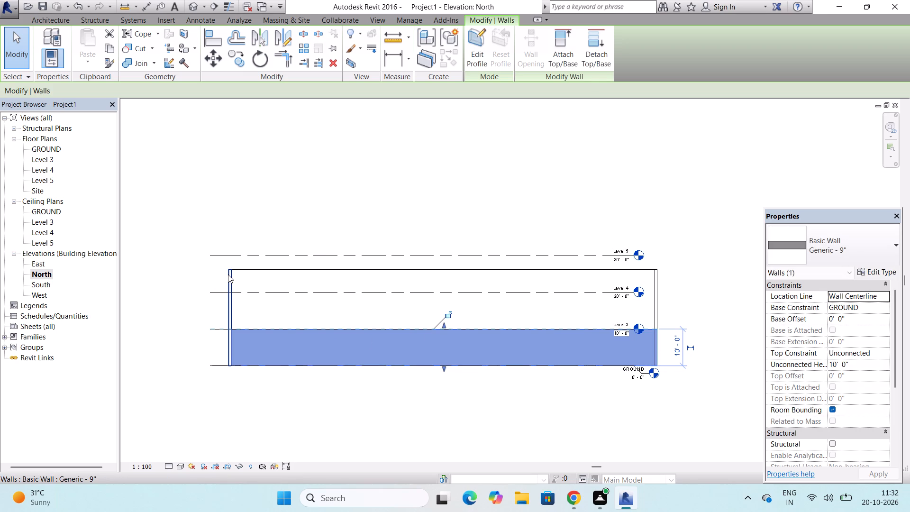
Lower the tops of the remaining four walls, both end walls and the two long walls behind, to Level 3 at 10' high.
{"action": "left_click", "coordinate": [228, 274]}
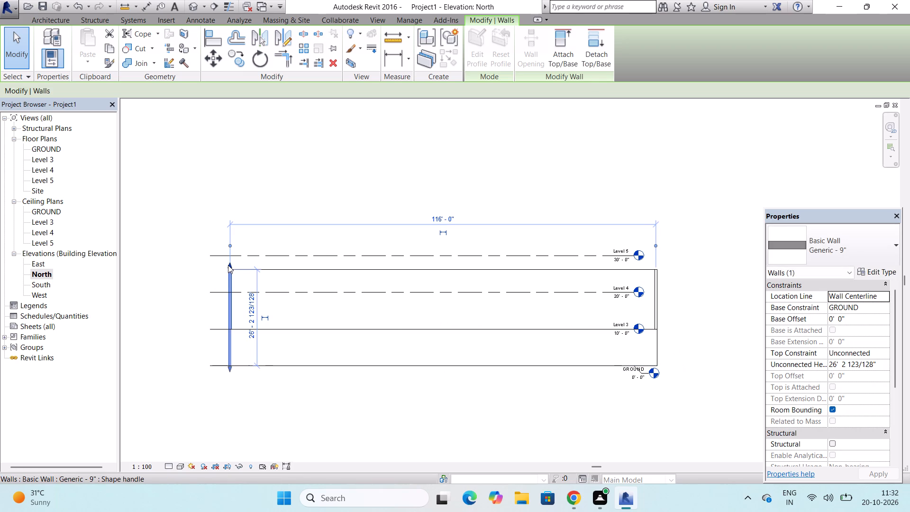
{"action": "left_click_drag", "start_coordinate": [230, 265], "coordinate": [230, 266]}
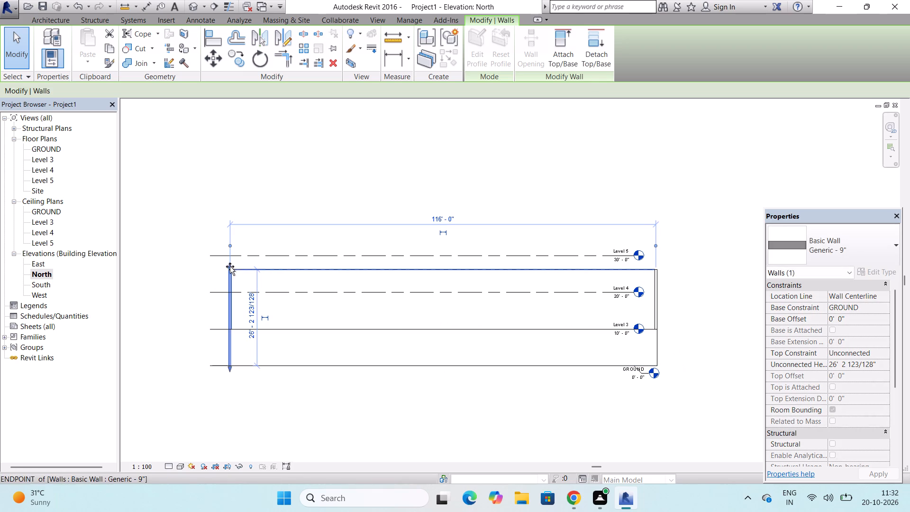
{"action": "left_click_drag", "start_coordinate": [230, 266], "coordinate": [232, 349]}
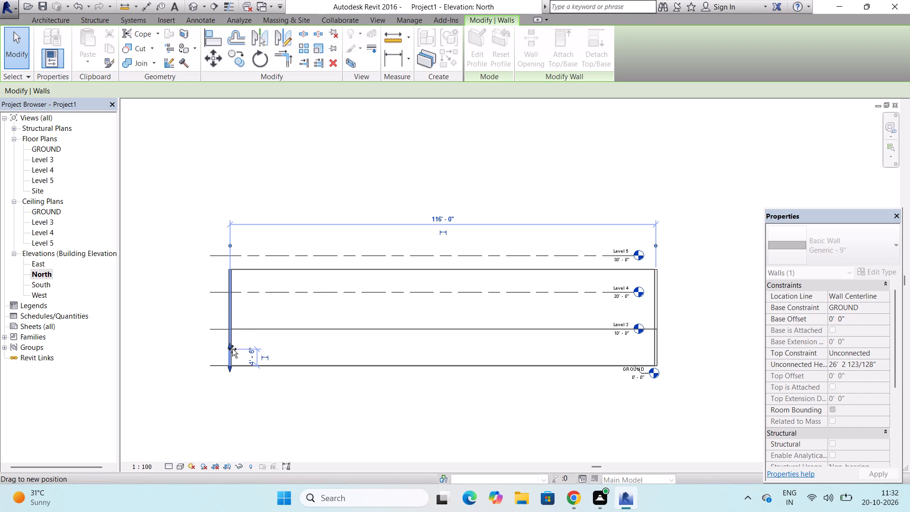
{"action": "left_click_drag", "start_coordinate": [232, 349], "coordinate": [230, 333]}
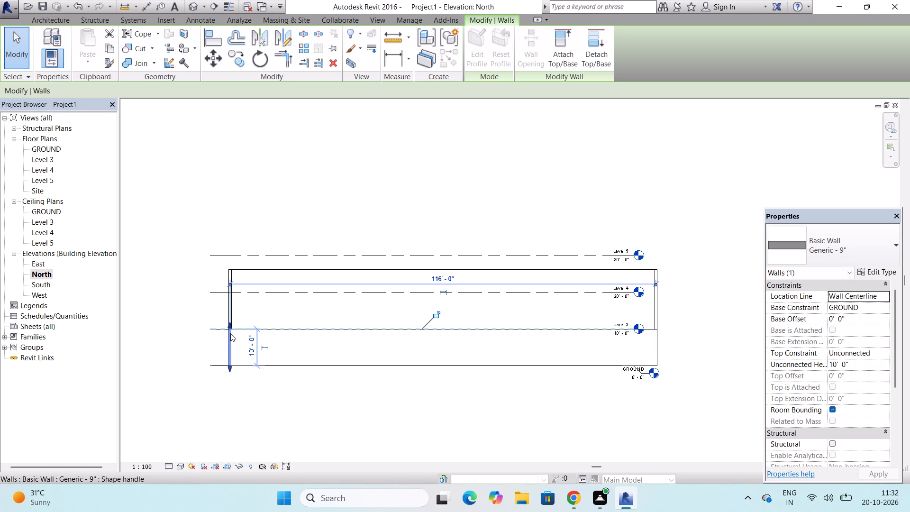
{"action": "left_click", "coordinate": [230, 275]}
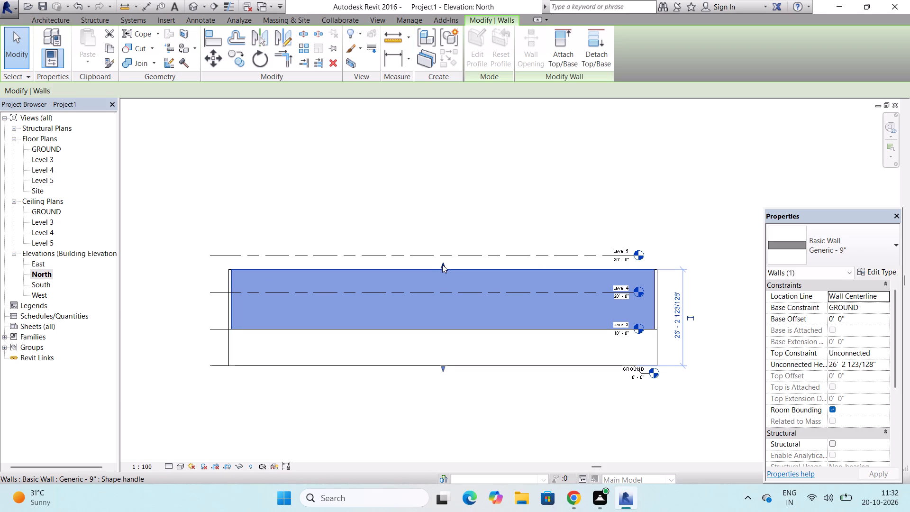
{"action": "left_click_drag", "start_coordinate": [442, 265], "coordinate": [424, 329]}
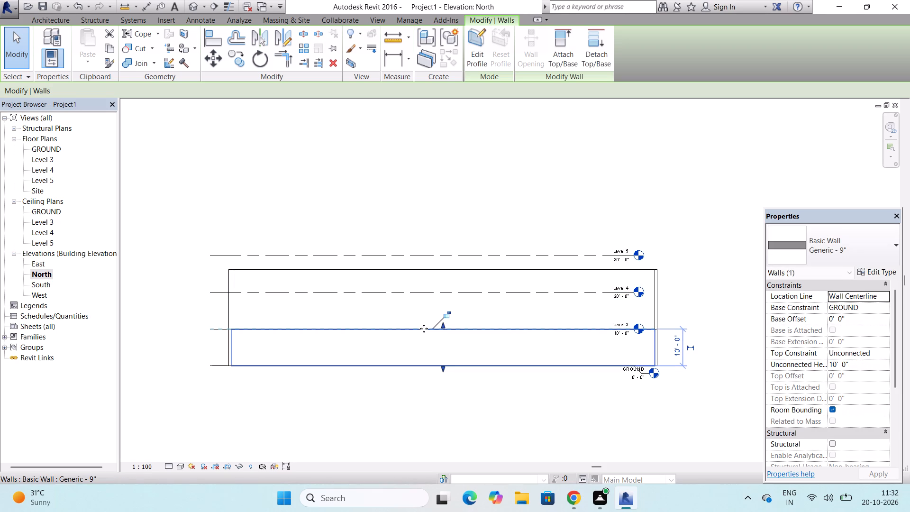
{"action": "left_click", "coordinate": [227, 280]}
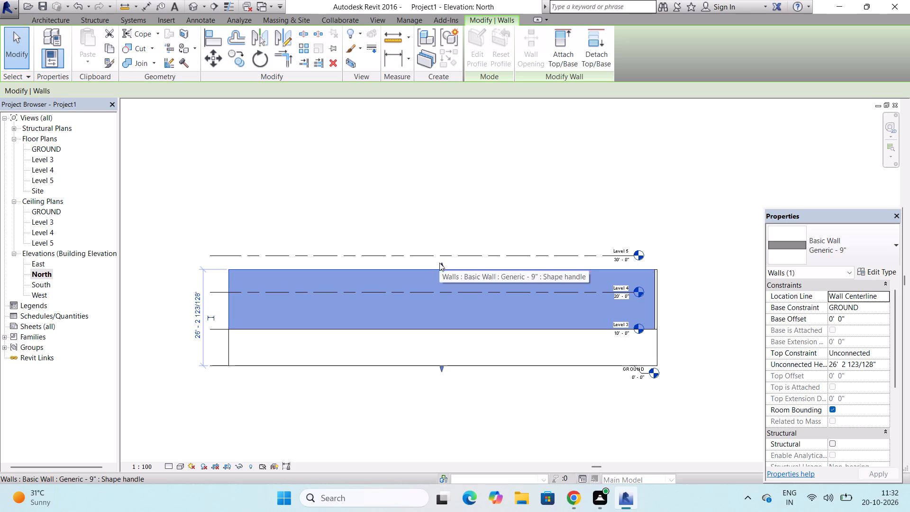
{"action": "left_click_drag", "start_coordinate": [442, 265], "coordinate": [439, 329]}
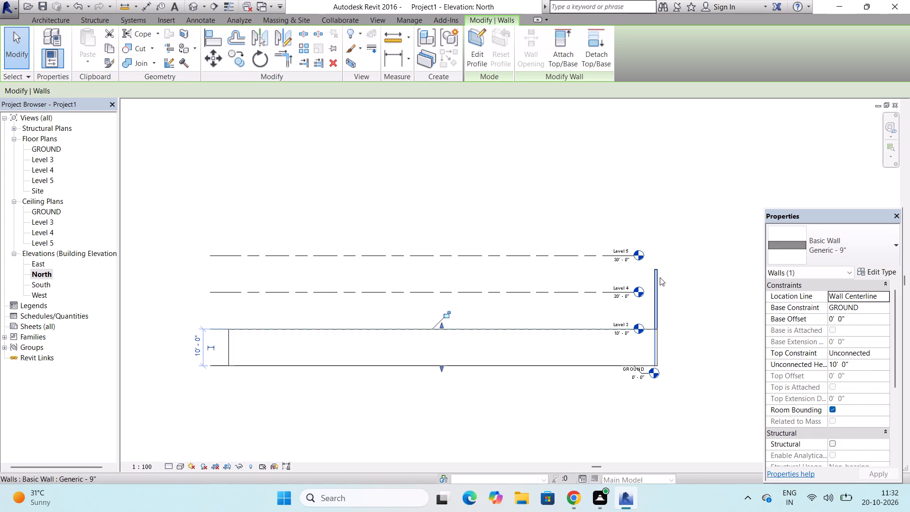
{"action": "left_click", "coordinate": [656, 277]}
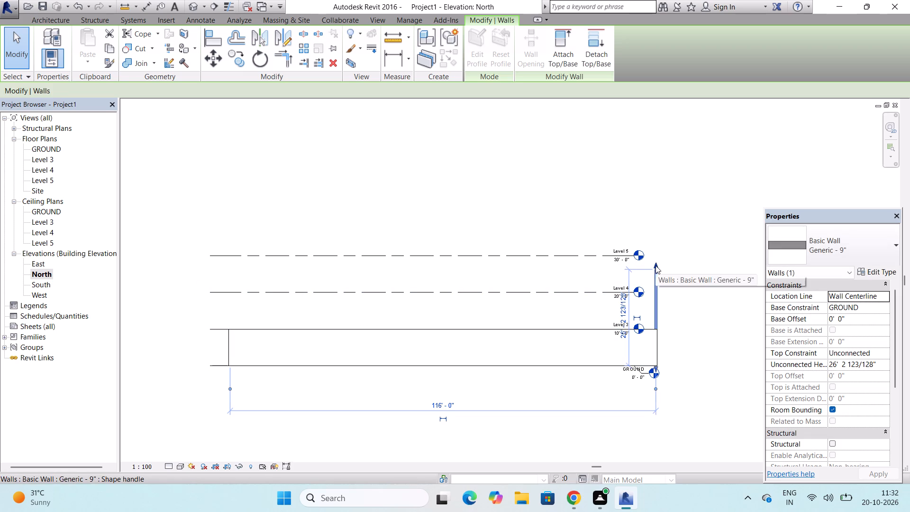
{"action": "left_click_drag", "start_coordinate": [655, 265], "coordinate": [647, 328]}
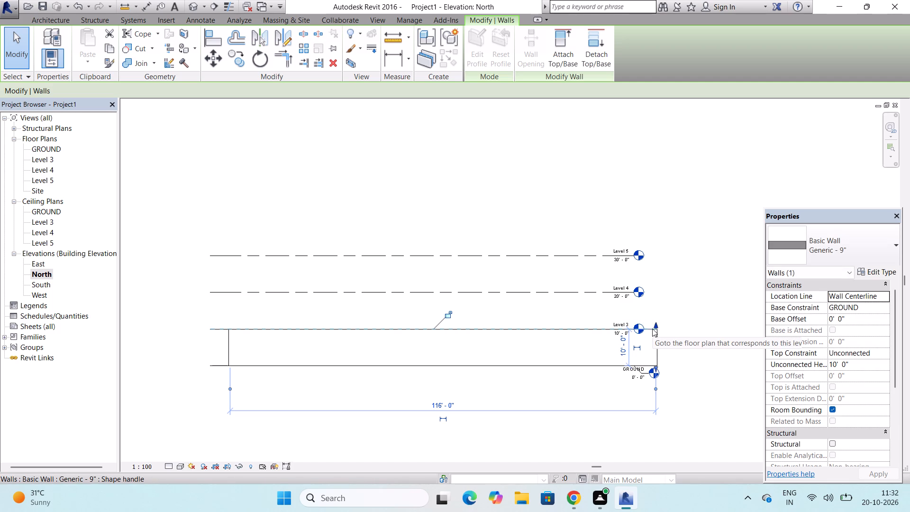
{"action": "key", "text": "Escape"}
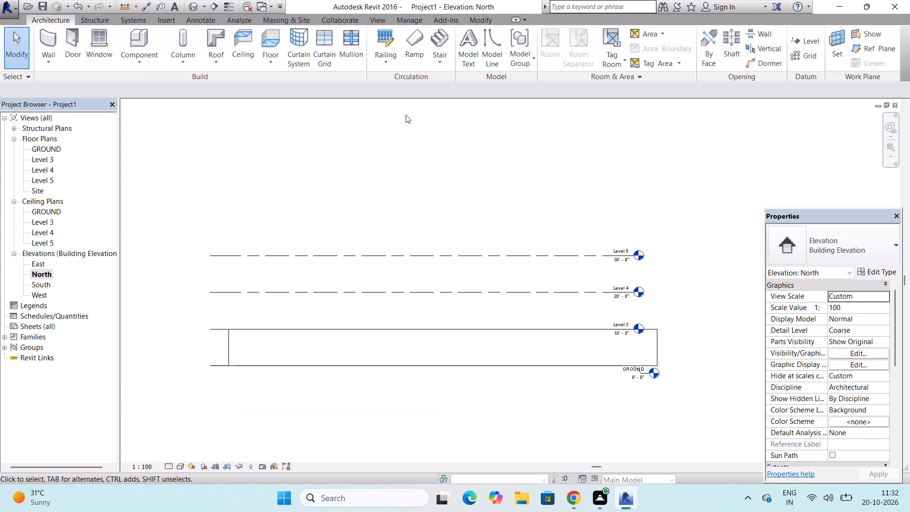
Load the Slider with Trim window family from the US Imperial Windows library, dismissing the licence pop-up.
{"action": "left_click", "coordinate": [100, 47]}
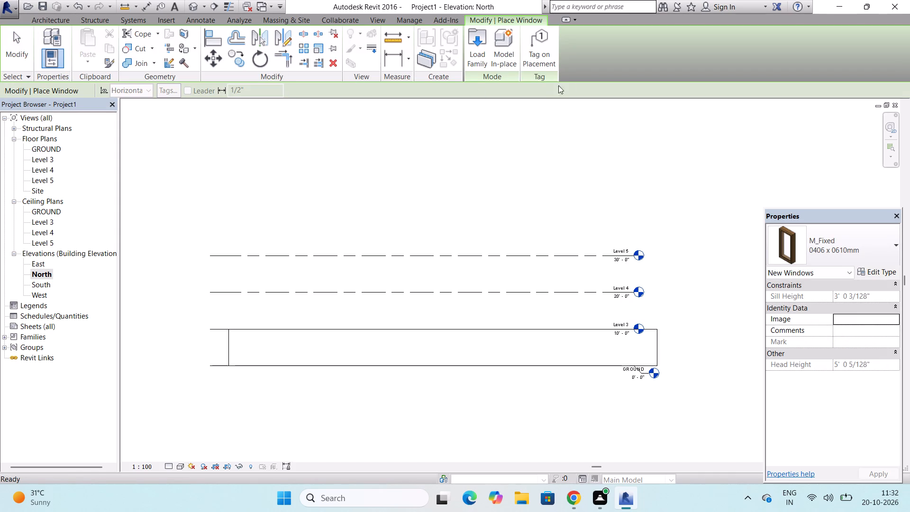
{"action": "left_click", "coordinate": [468, 57]}
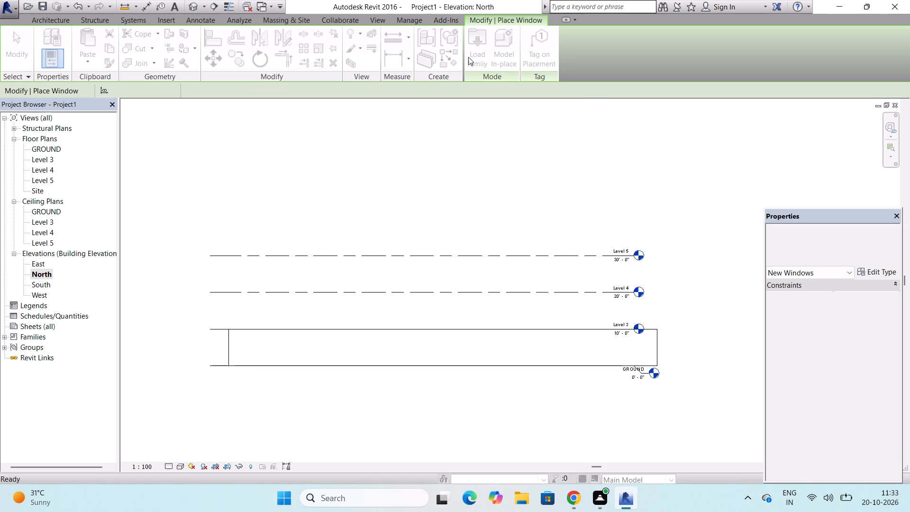
{"action": "left_click", "coordinate": [389, 150]}
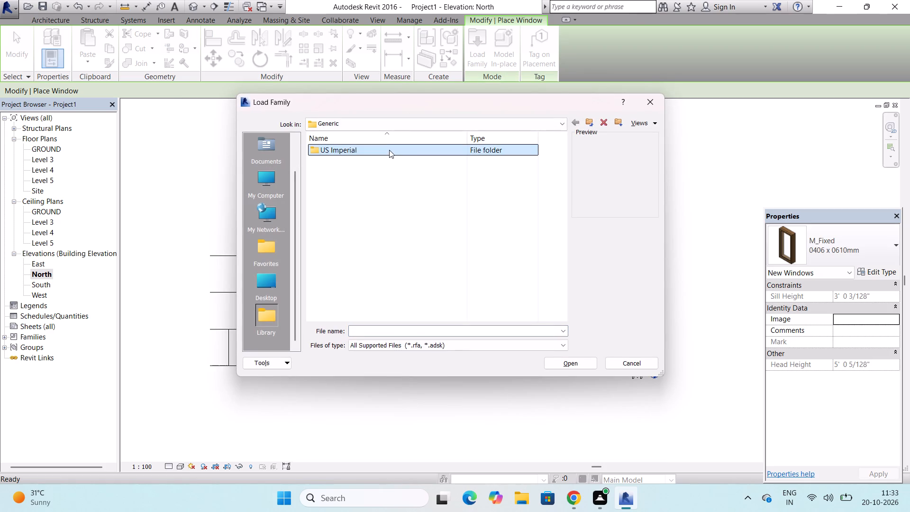
{"action": "double_click", "coordinate": [389, 150]}
{"action": "scroll", "coordinate": [389, 151], "scroll_direction": "down", "scroll_amount": 14}
{"action": "double_click", "coordinate": [373, 311]}
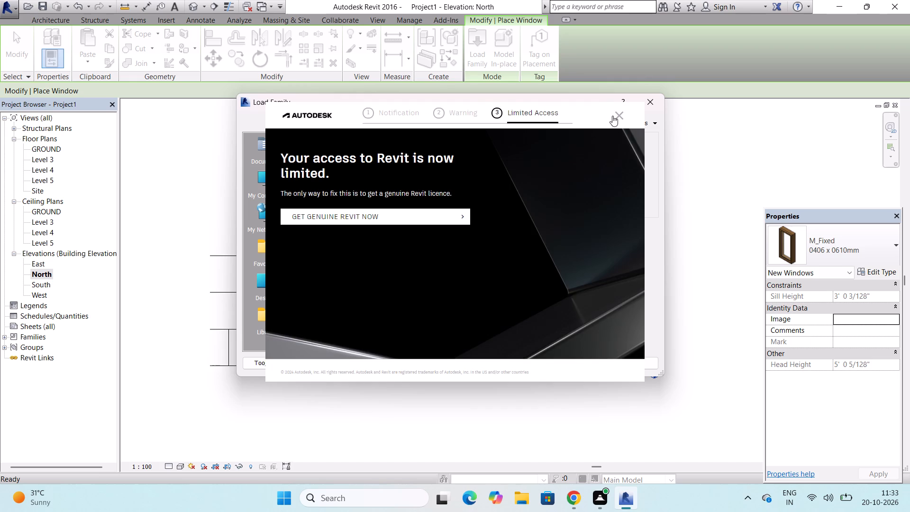
{"action": "left_click", "coordinate": [621, 116]}
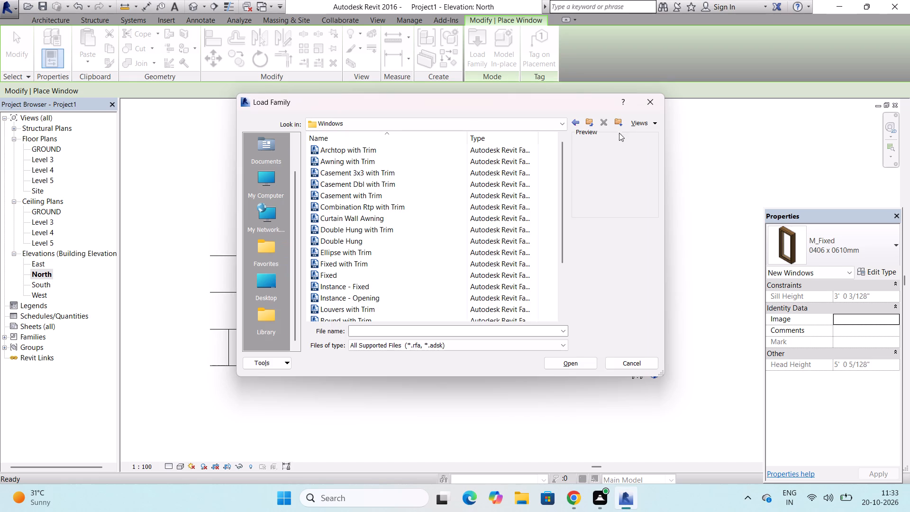
{"action": "scroll", "coordinate": [455, 233], "scroll_direction": "down", "scroll_amount": 8}
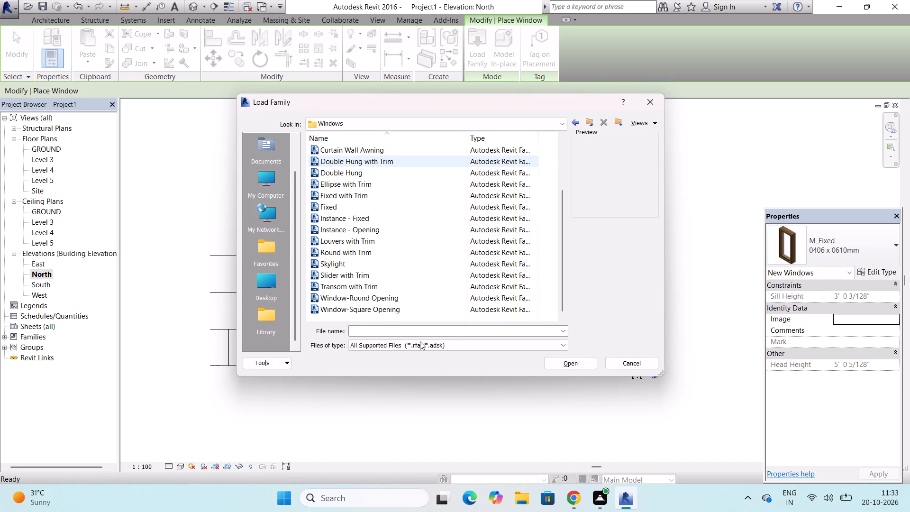
{"action": "left_click", "coordinate": [385, 312]}
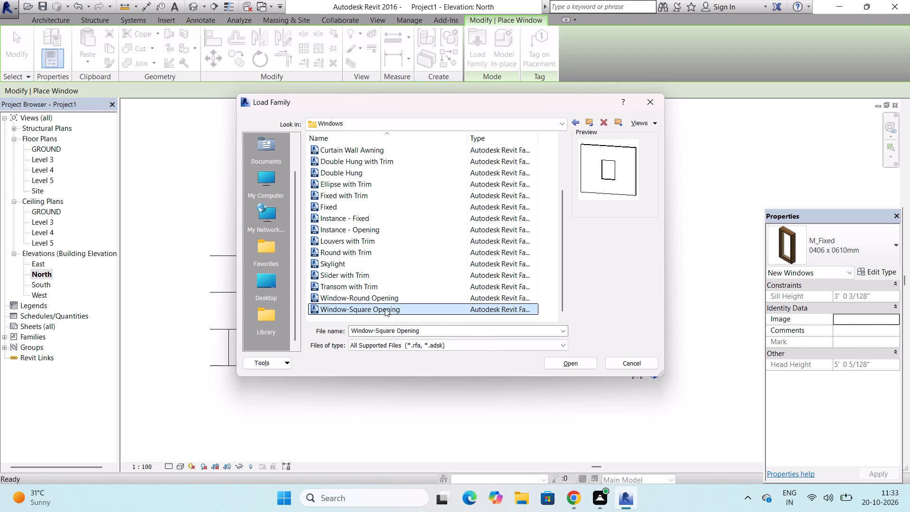
{"action": "left_click", "coordinate": [385, 301]}
{"action": "left_click", "coordinate": [376, 282]}
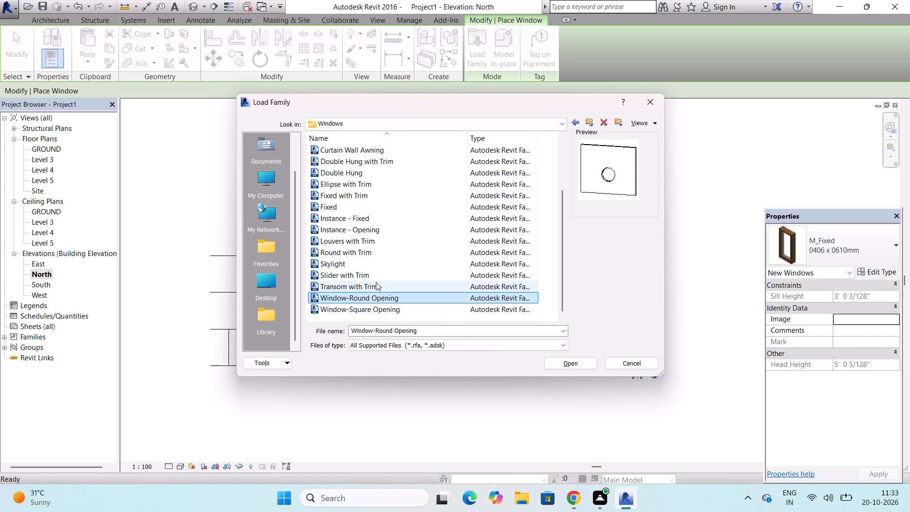
{"action": "left_click", "coordinate": [373, 272]}
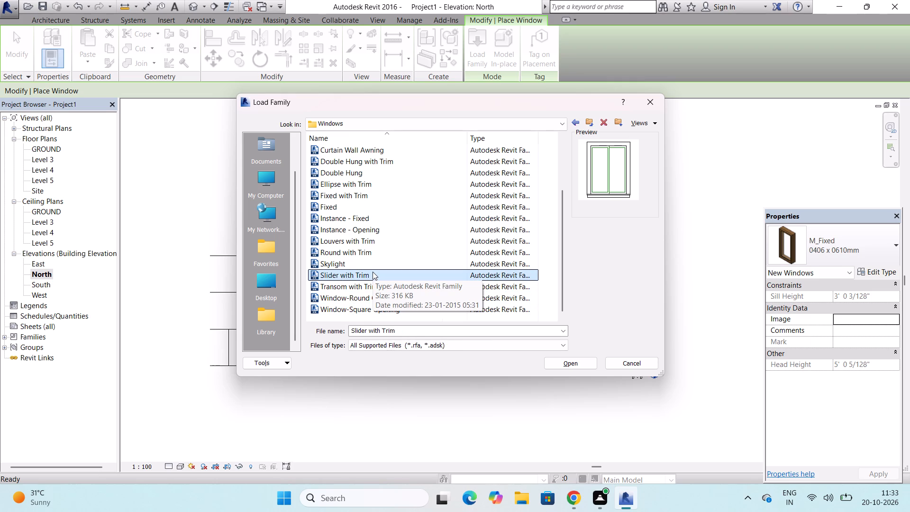
{"action": "left_click", "coordinate": [561, 365]}
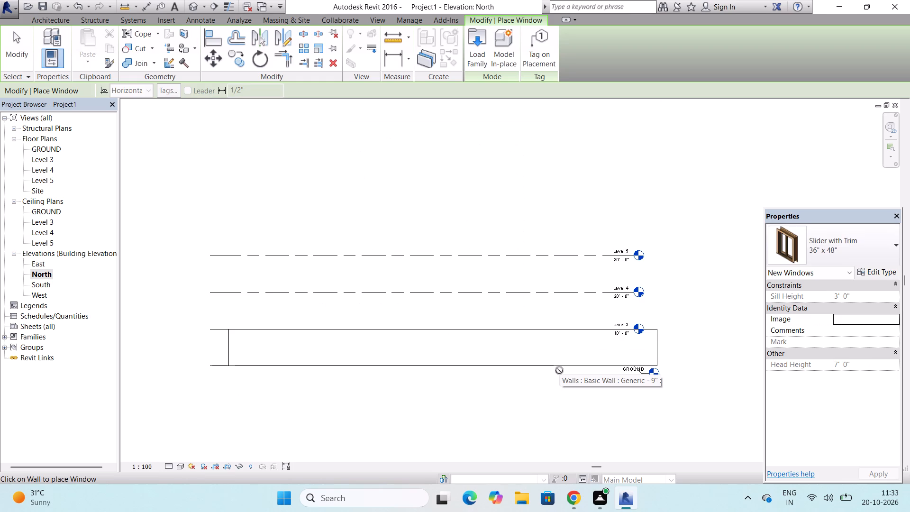
Place two Slider with Trim 60" x 48" windows in the front wall, about 39' from its left end and about 28'-6" further along.
{"action": "left_click", "coordinate": [878, 239]}
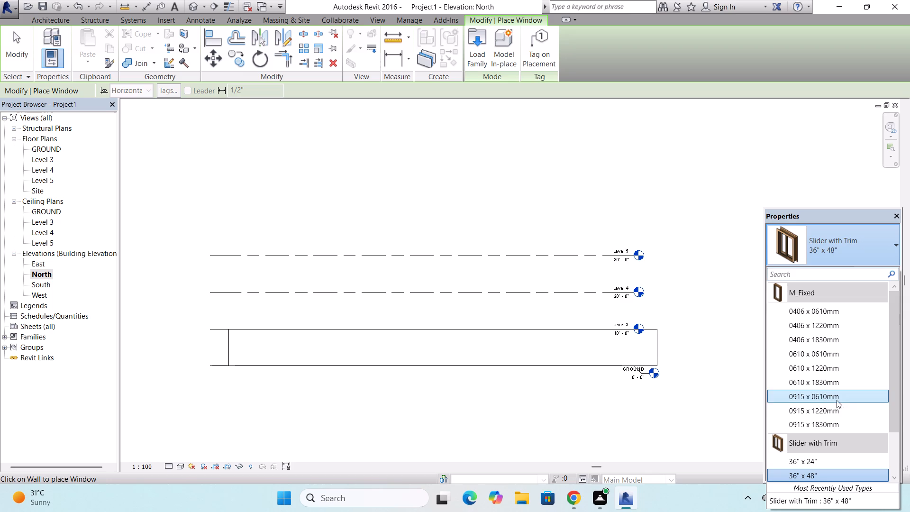
{"action": "left_click", "coordinate": [831, 424]}
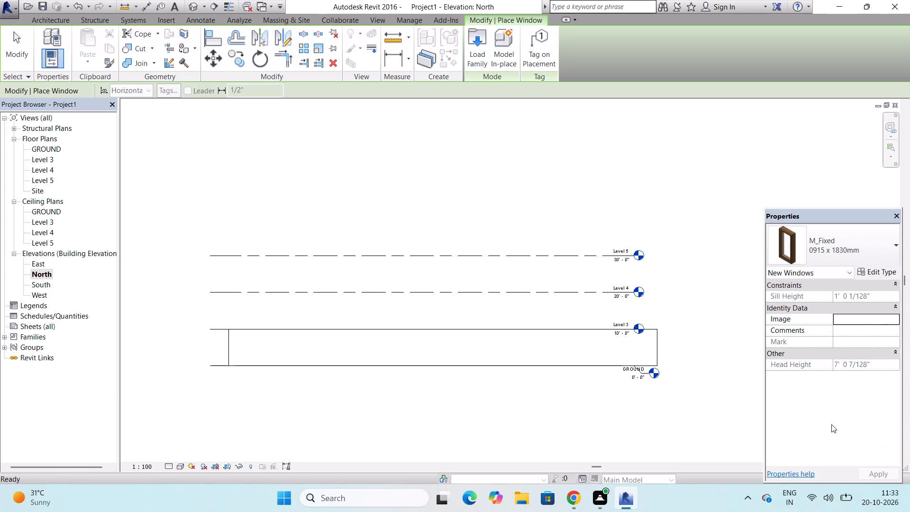
{"action": "left_click", "coordinate": [858, 248]}
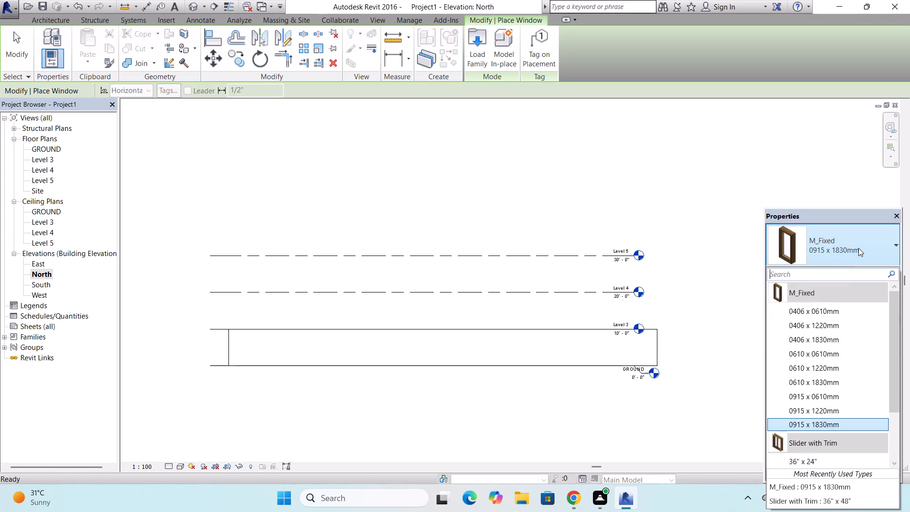
{"action": "scroll", "coordinate": [826, 405], "scroll_direction": "down", "scroll_amount": 10}
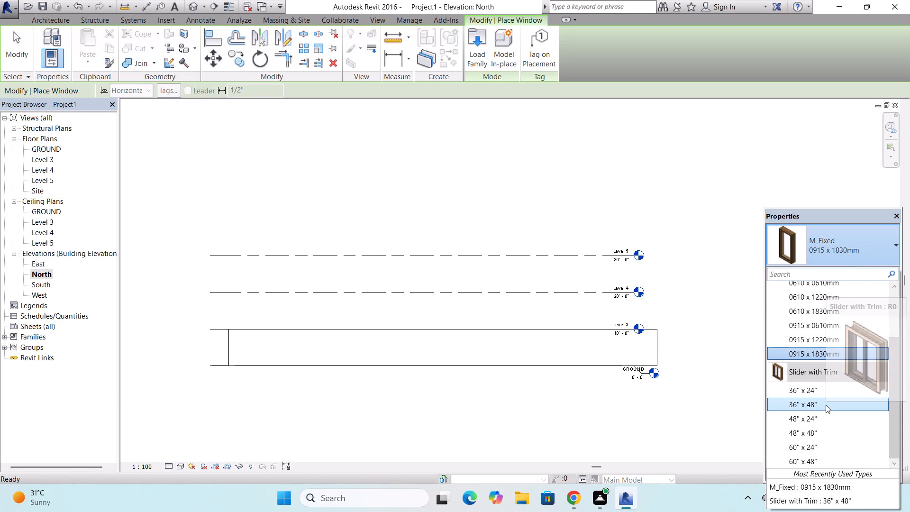
{"action": "scroll", "coordinate": [826, 405], "scroll_direction": "down", "scroll_amount": 6}
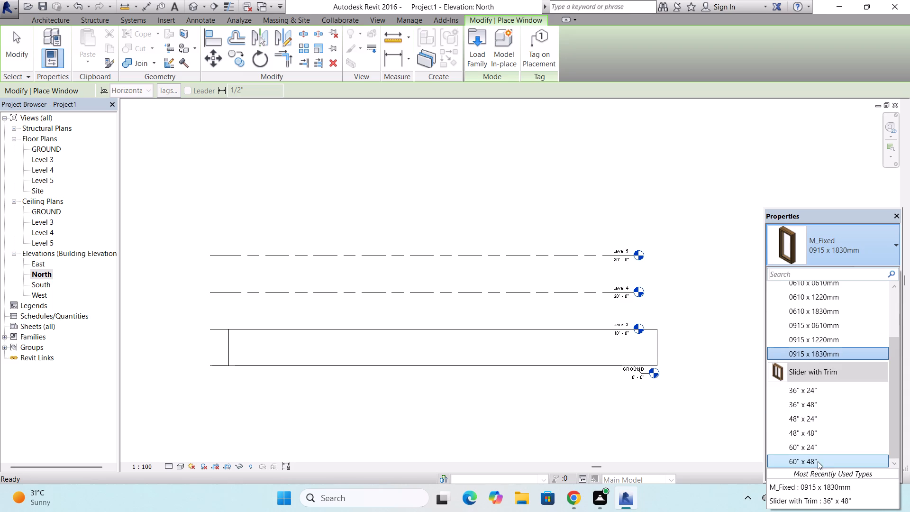
{"action": "left_click", "coordinate": [817, 458]}
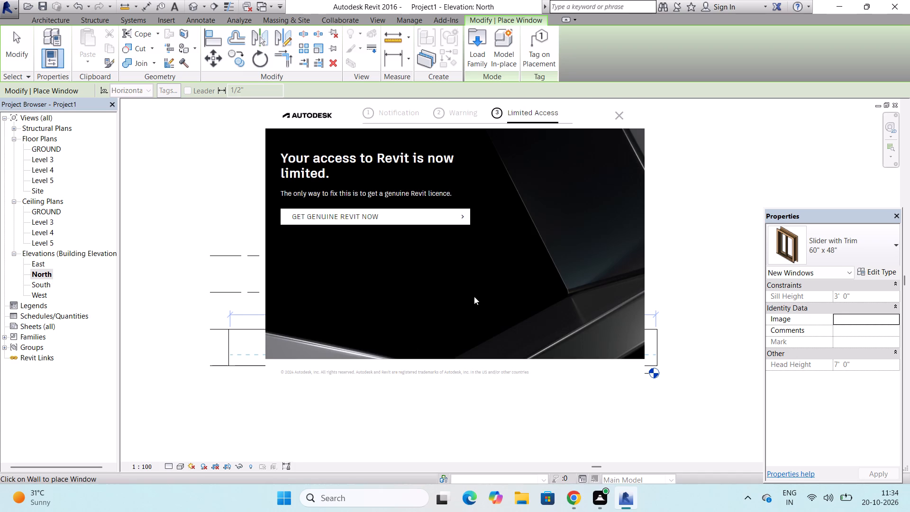
{"action": "left_click", "coordinate": [619, 112]}
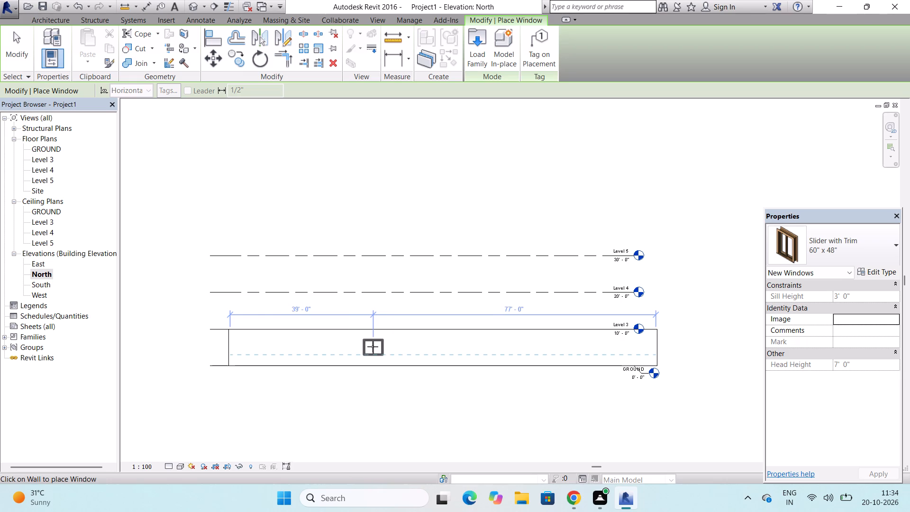
{"action": "left_click", "coordinate": [373, 347]}
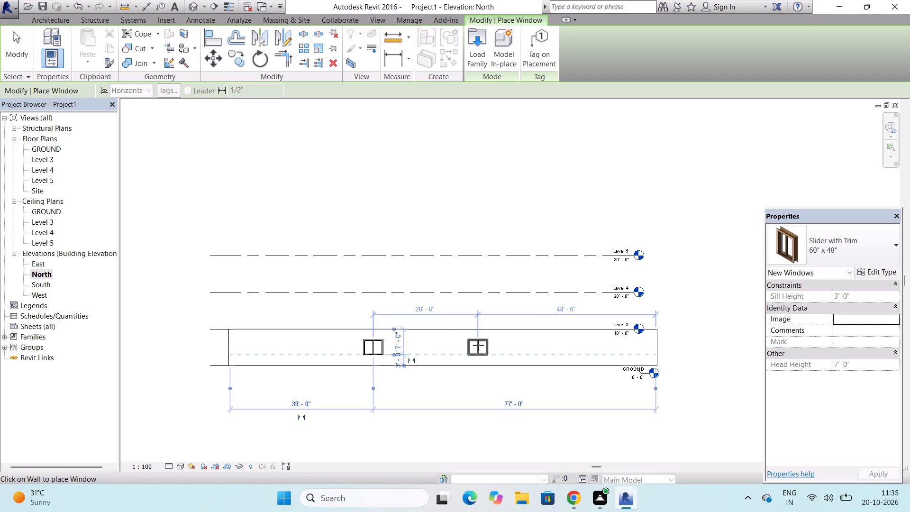
{"action": "left_click", "coordinate": [478, 345]}
In the GROUND floor plan, move the east end wall inward so the two end walls stand 104' apart.
{"action": "key", "text": "Escape"}
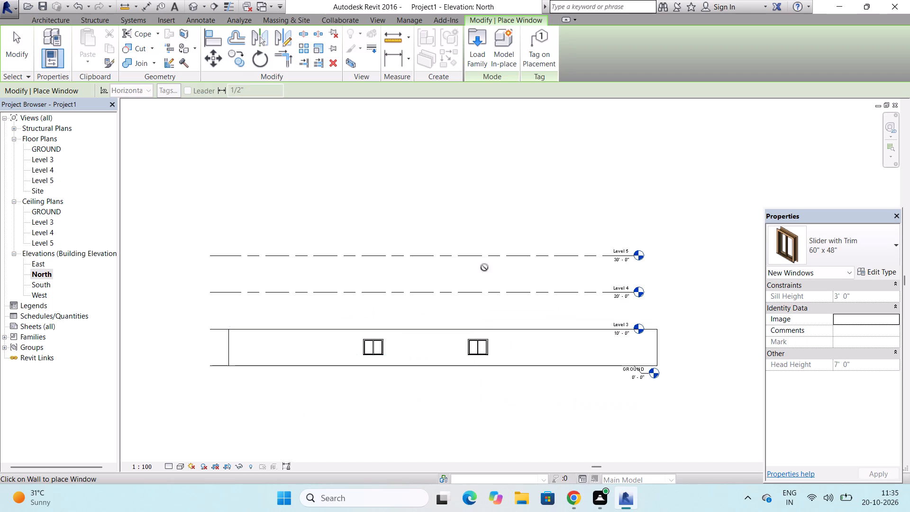
{"action": "key", "text": "Escape"}
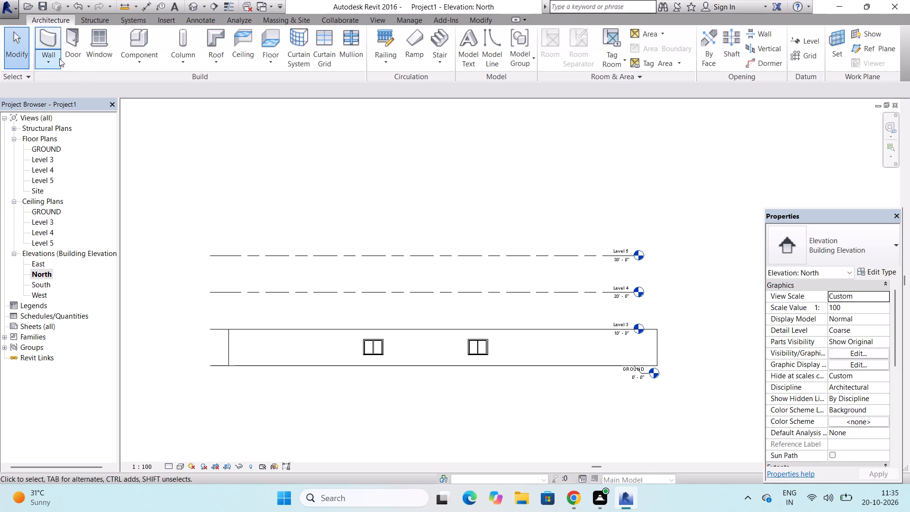
{"action": "double_click", "coordinate": [53, 148]}
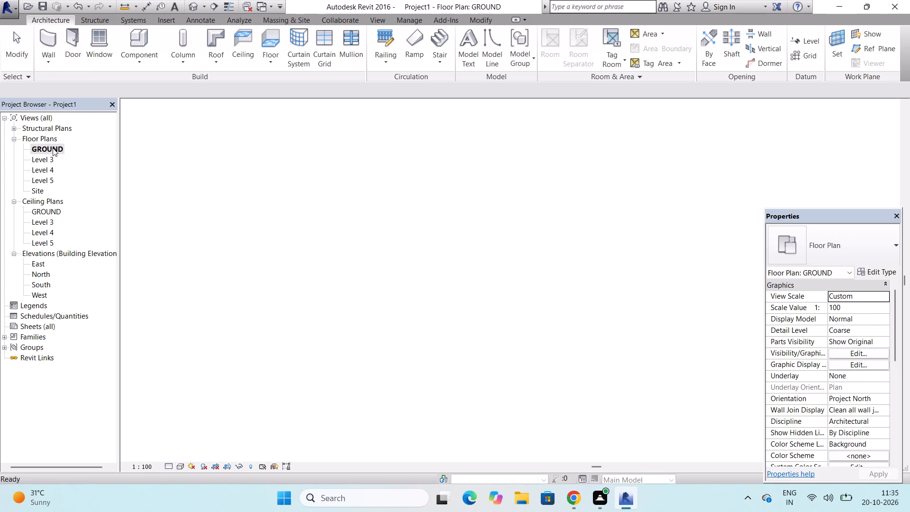
{"action": "scroll", "coordinate": [513, 266], "scroll_direction": "up", "scroll_amount": 3}
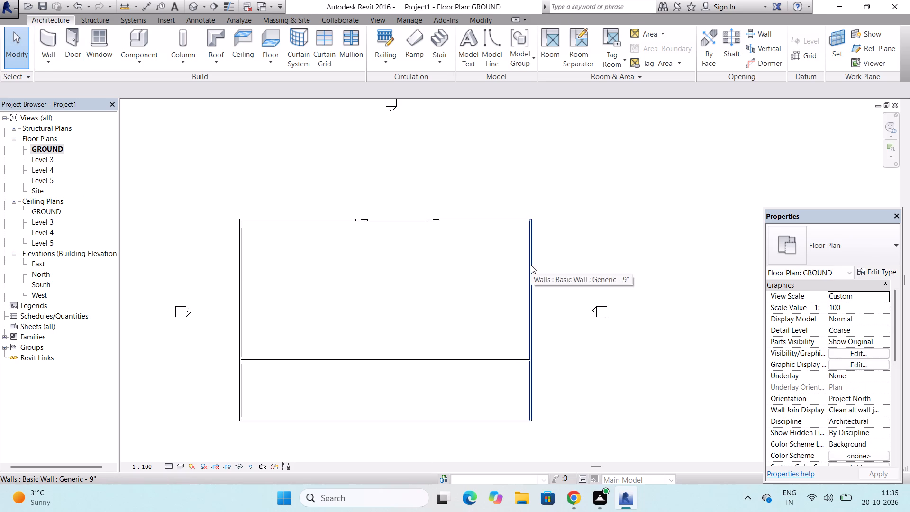
{"action": "left_click_drag", "start_coordinate": [531, 265], "coordinate": [484, 269]}
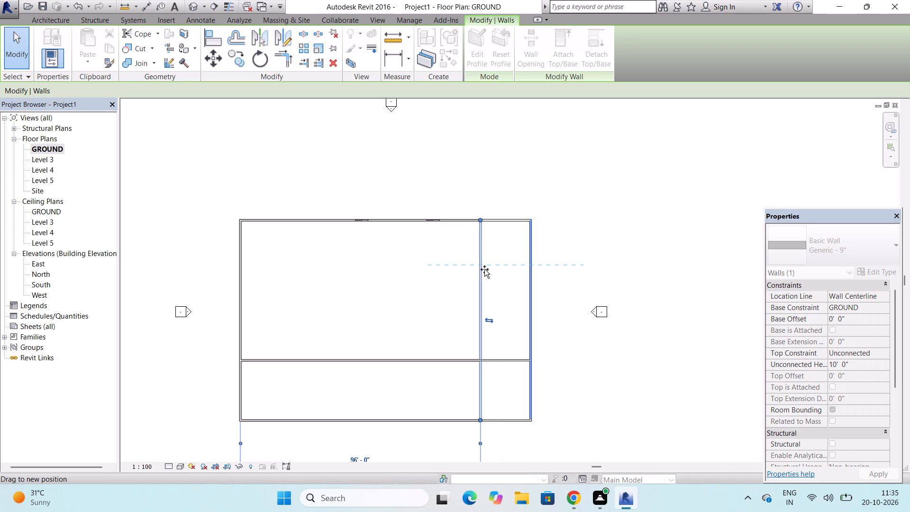
{"action": "left_click_drag", "start_coordinate": [484, 269], "coordinate": [491, 269]}
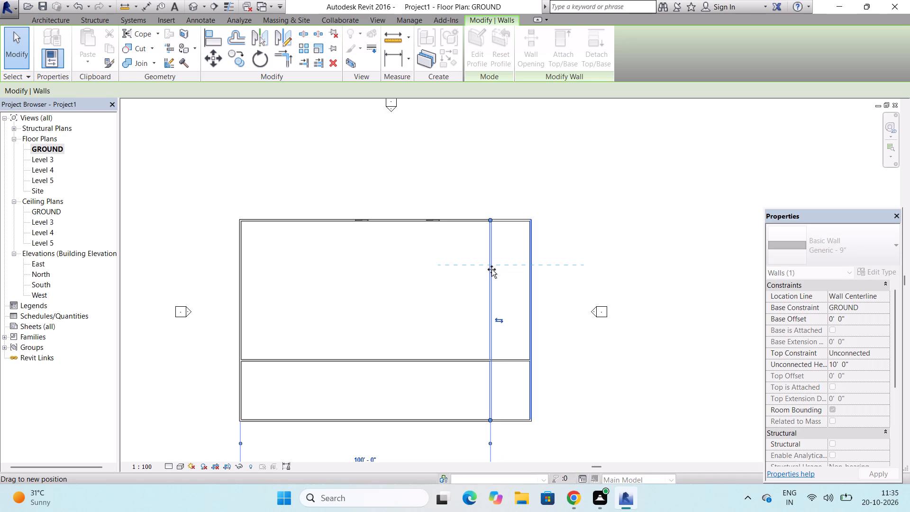
{"action": "left_click_drag", "start_coordinate": [491, 269], "coordinate": [495, 269]}
{"action": "left_click_drag", "start_coordinate": [495, 269], "coordinate": [501, 269]}
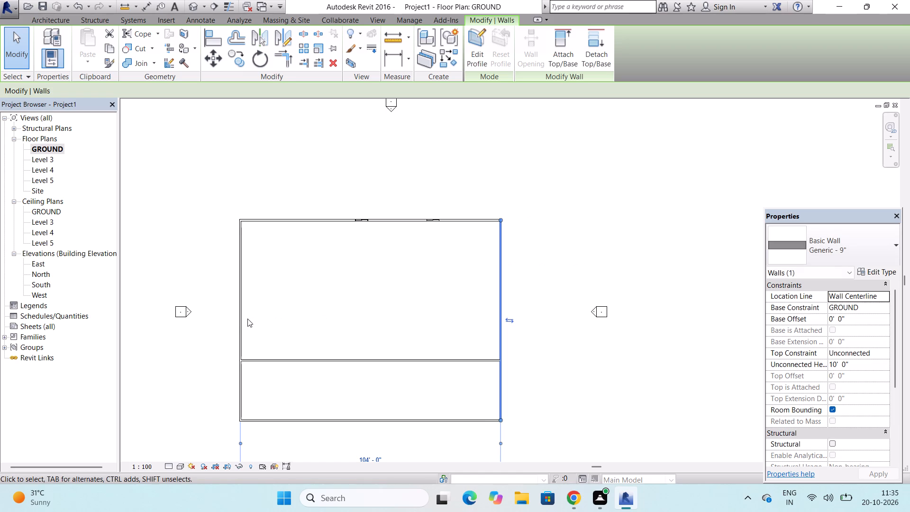
Move the west end wall inward to 68' from the east end wall, dismissing the licence pop-up.
{"action": "left_click", "coordinate": [241, 320]}
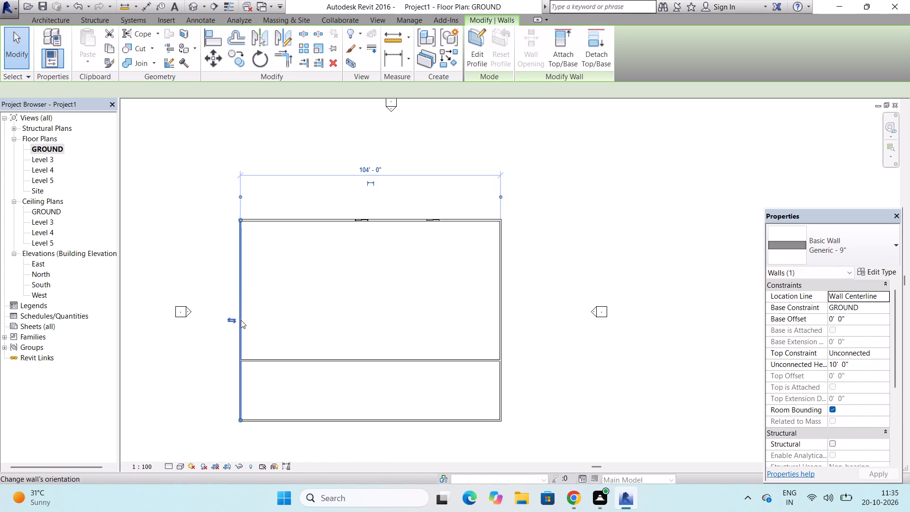
{"action": "left_click_drag", "start_coordinate": [238, 303], "coordinate": [273, 301]}
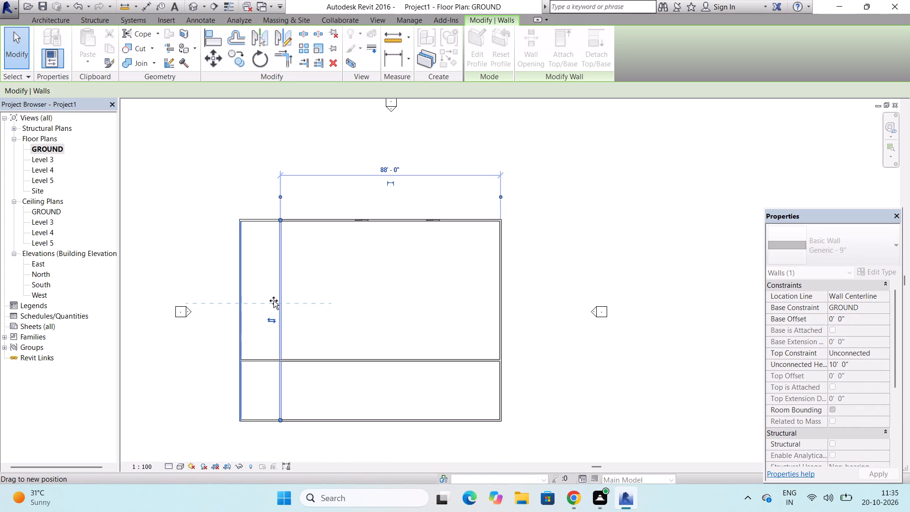
{"action": "left_click_drag", "start_coordinate": [273, 301], "coordinate": [311, 300]}
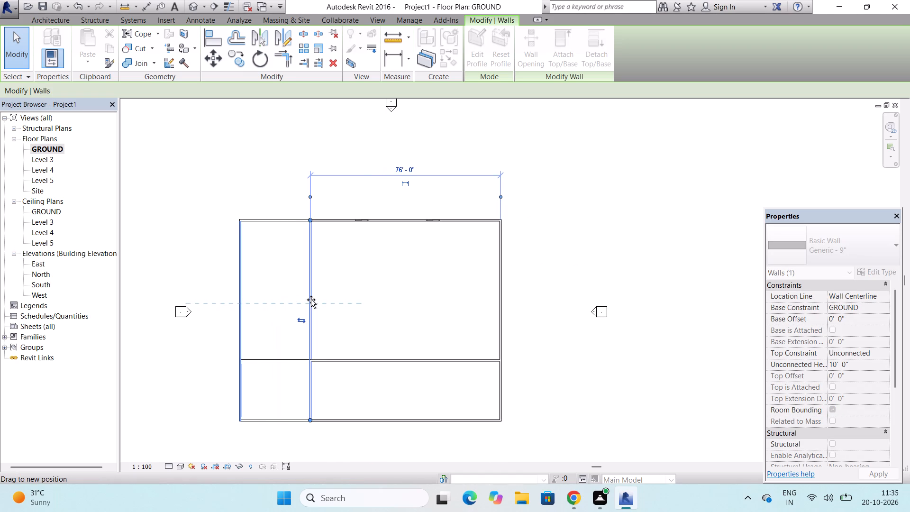
{"action": "left_click_drag", "start_coordinate": [311, 300], "coordinate": [329, 298]}
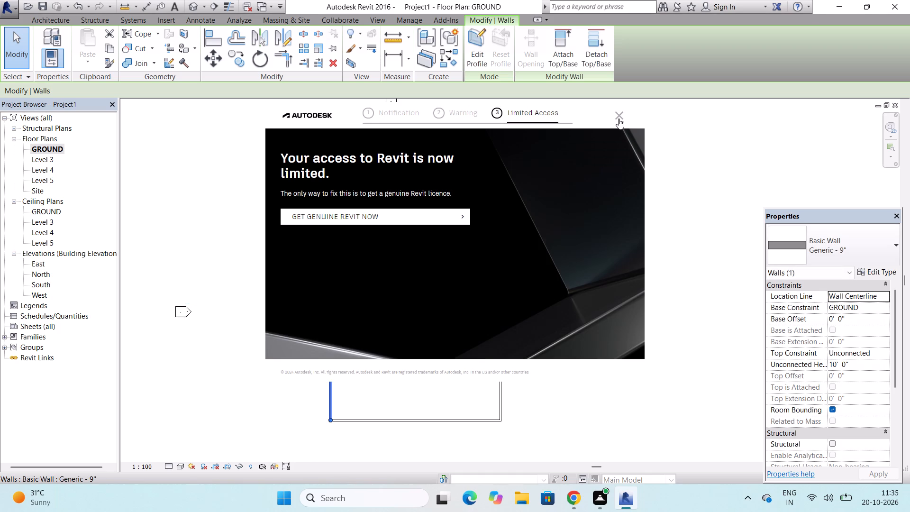
{"action": "left_click", "coordinate": [619, 119]}
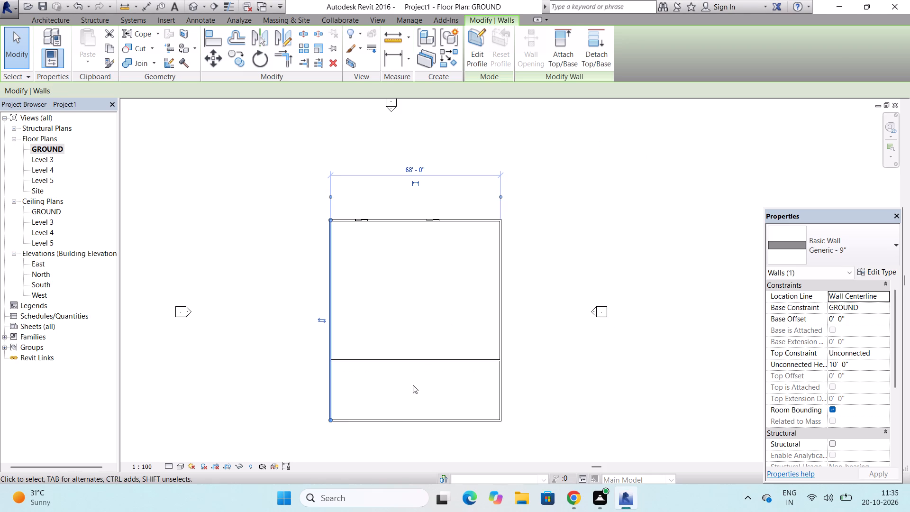
Move the interior long wall north to 44' from the south wall.
{"action": "left_click_drag", "start_coordinate": [419, 359], "coordinate": [417, 339]}
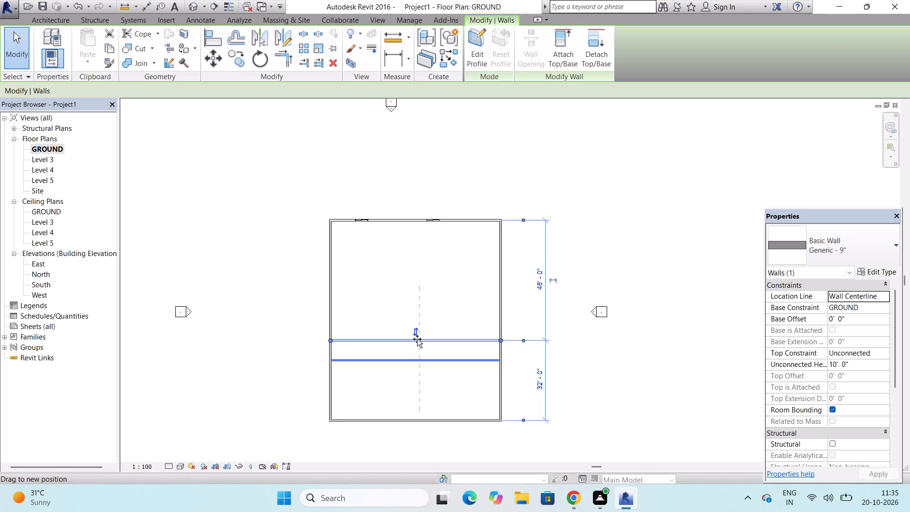
{"action": "left_click_drag", "start_coordinate": [417, 339], "coordinate": [418, 311]}
Move the south exterior wall inward to 16' from the interior long wall.
{"action": "left_click", "coordinate": [424, 420]}
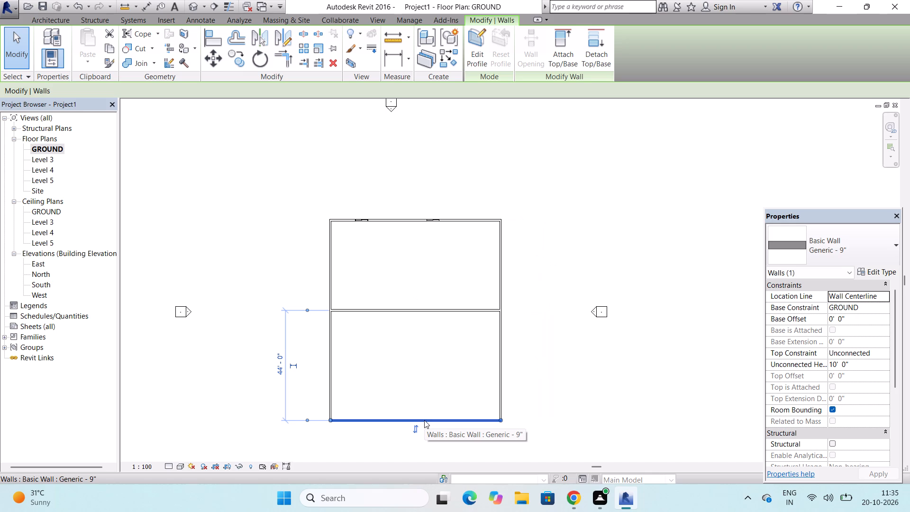
{"action": "left_click_drag", "start_coordinate": [426, 421], "coordinate": [425, 392]}
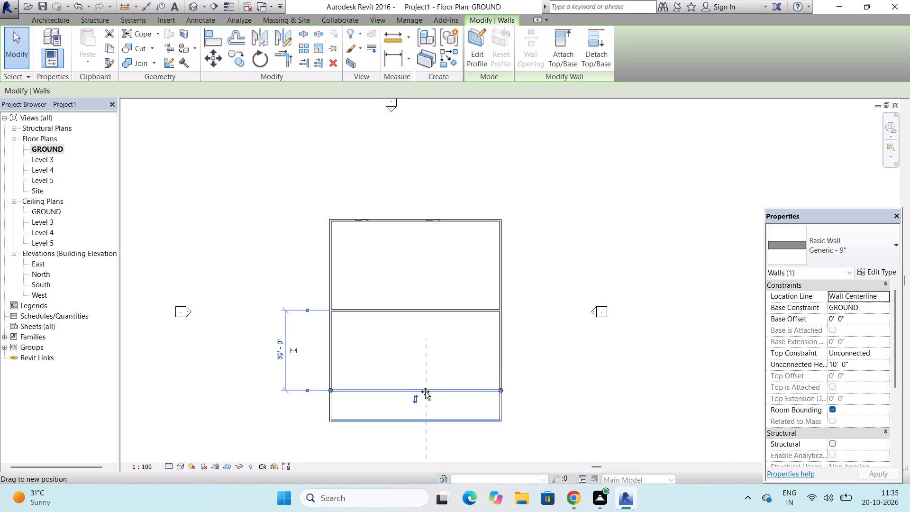
{"action": "left_click_drag", "start_coordinate": [425, 392], "coordinate": [426, 353]}
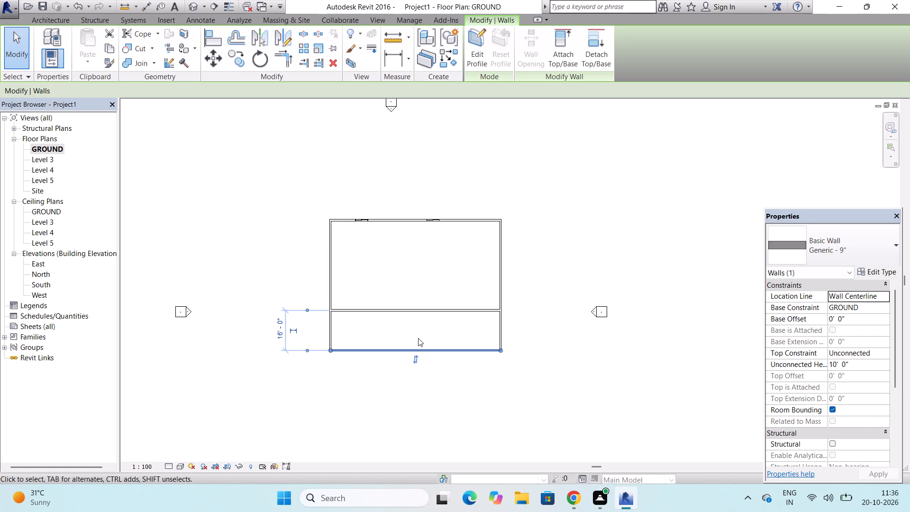
Try to copy the two Slider with Trim windows from the north wall onto the interior long wall.
{"action": "left_click", "coordinate": [367, 221]}
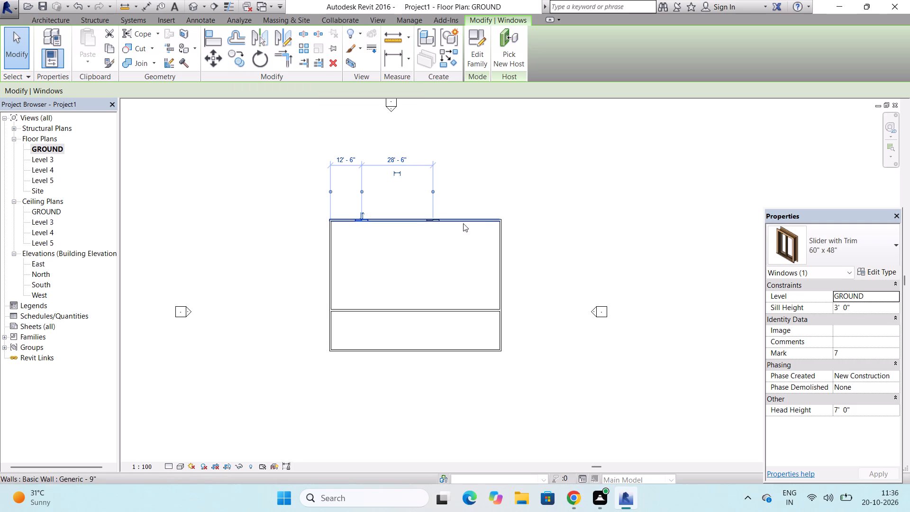
{"action": "scroll", "coordinate": [436, 226], "scroll_direction": "up", "scroll_amount": 2}
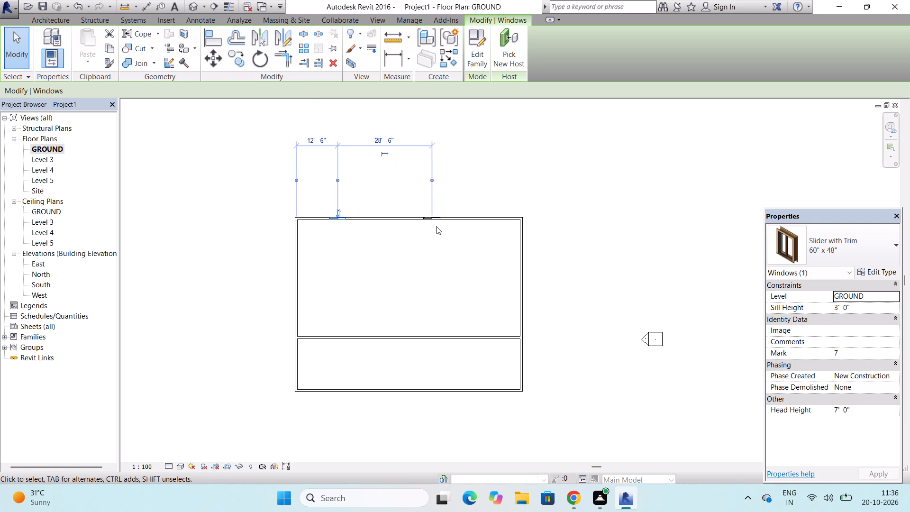
{"action": "left_click", "coordinate": [436, 216], "text": "ctrl"}
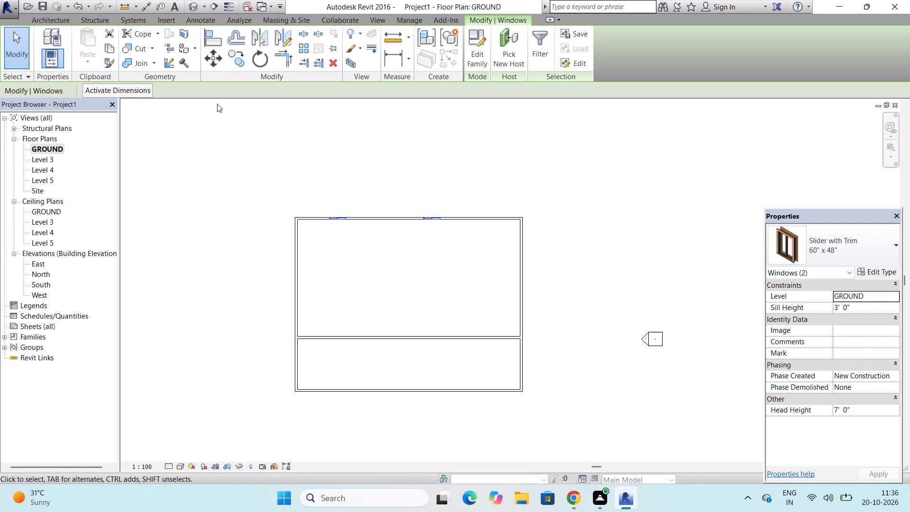
{"action": "left_click", "coordinate": [237, 62]}
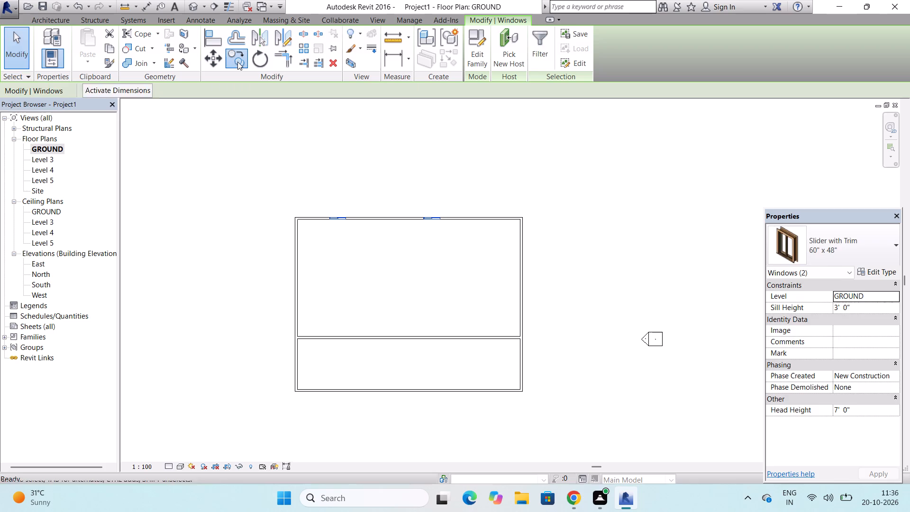
{"action": "left_click", "coordinate": [383, 215]}
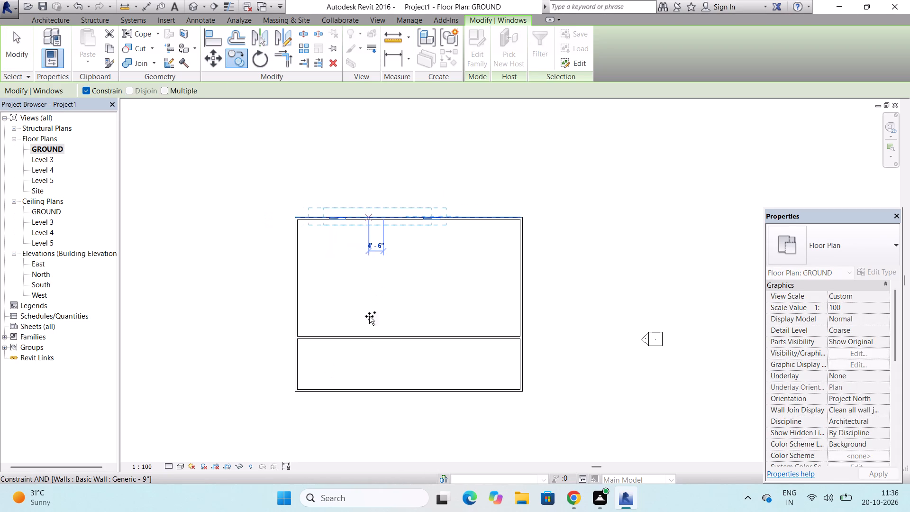
{"action": "left_click", "coordinate": [380, 337]}
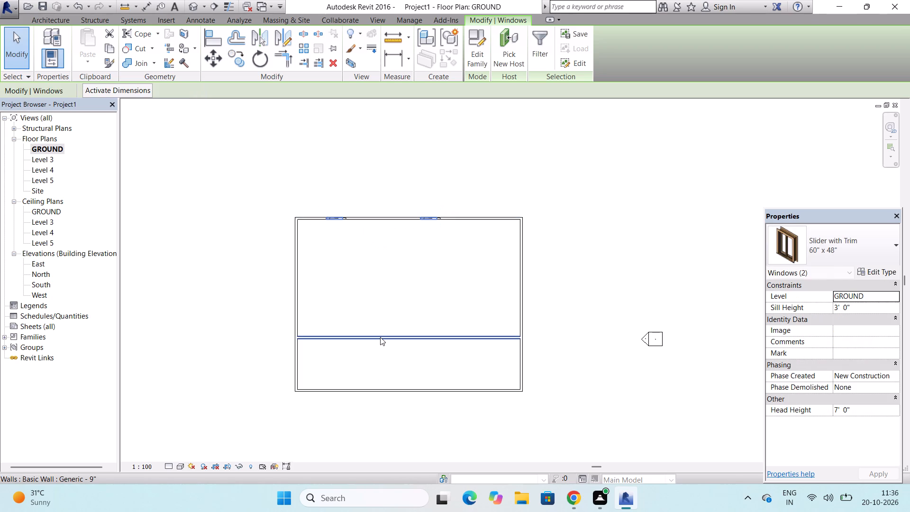
{"action": "key", "text": "Escape"}
{"action": "key", "text": "Escape"}
{"action": "key", "text": "Escape"}
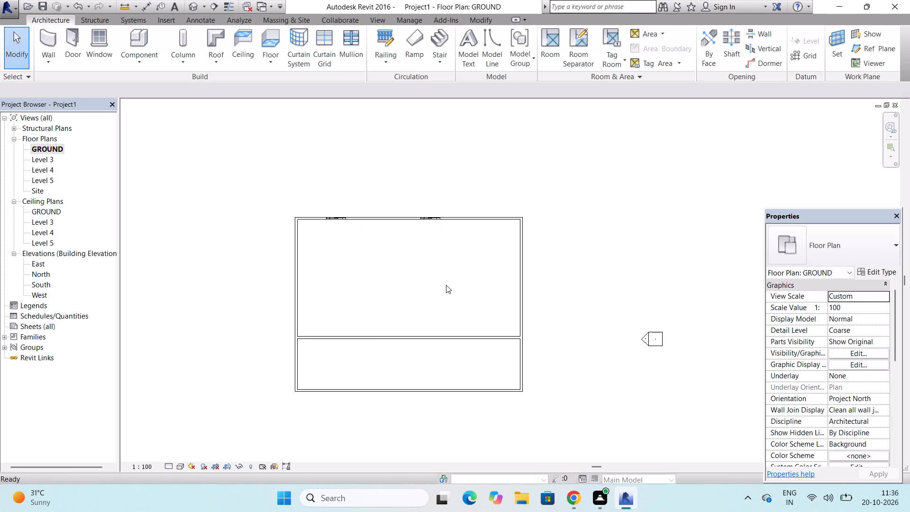
{"action": "key", "text": "Escape"}
{"action": "key", "text": "Escape"}
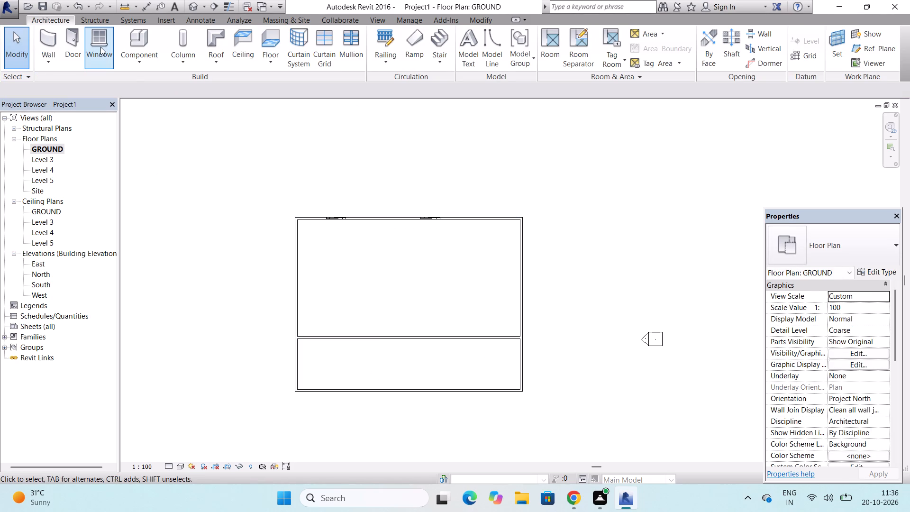
Start placing another Slider with Trim 60" x 48" window in the GROUND floor plan.
{"action": "left_click", "coordinate": [100, 46]}
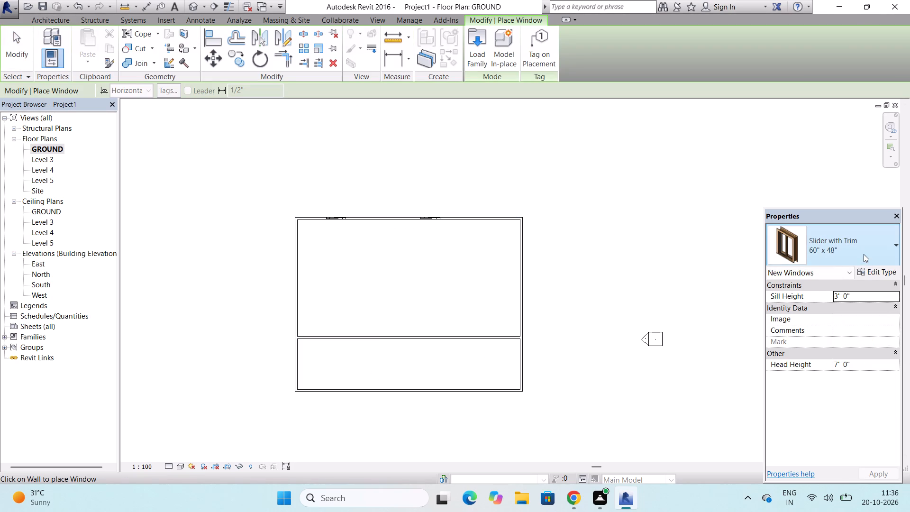
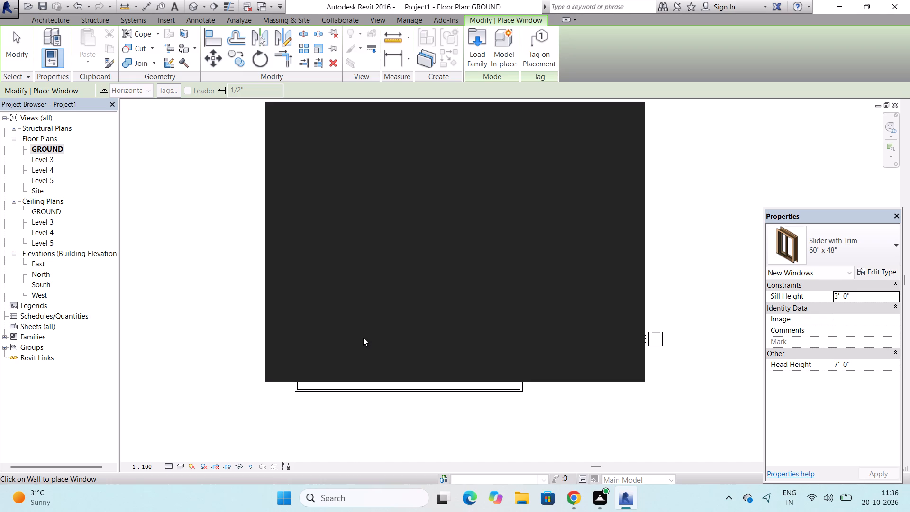
Place two Slider with Trim 60" x 48" windows on the interior long wall, 18' from the west wall and 16' from the east wall.
{"action": "left_click", "coordinate": [363, 338]}
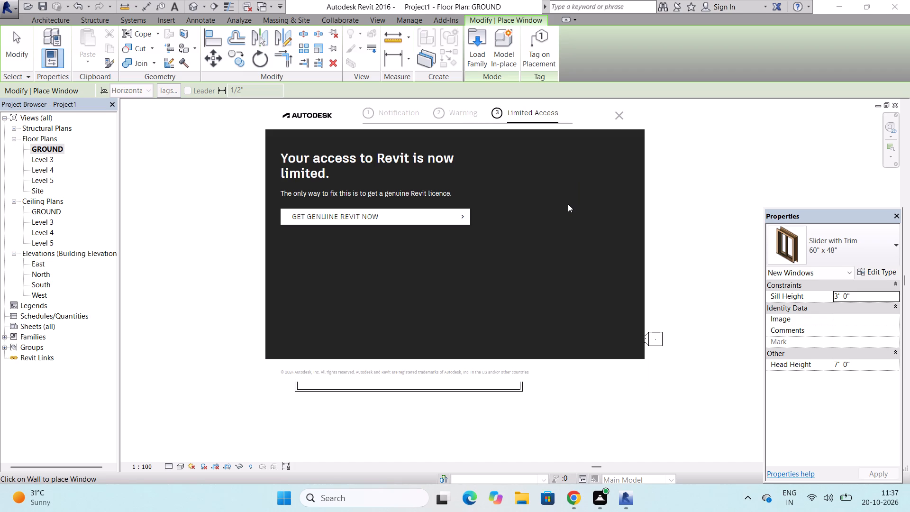
{"action": "left_click", "coordinate": [618, 117]}
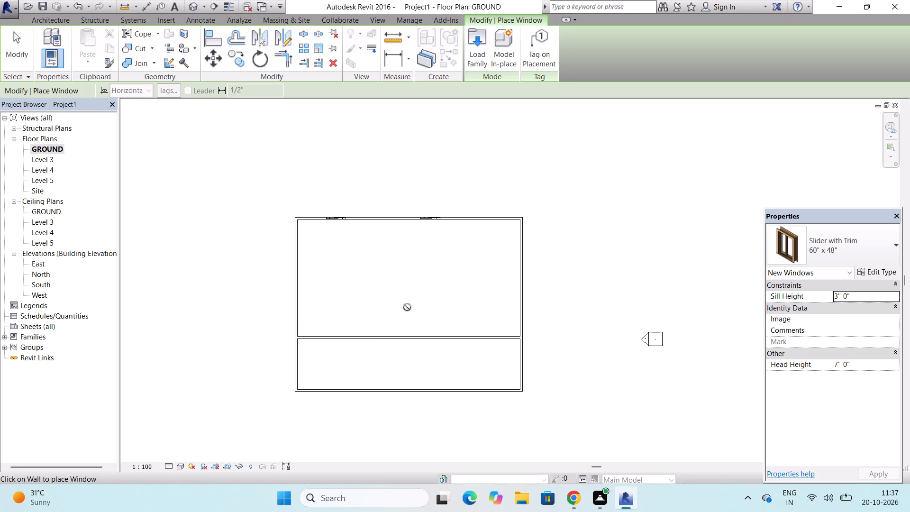
{"action": "left_click", "coordinate": [355, 341]}
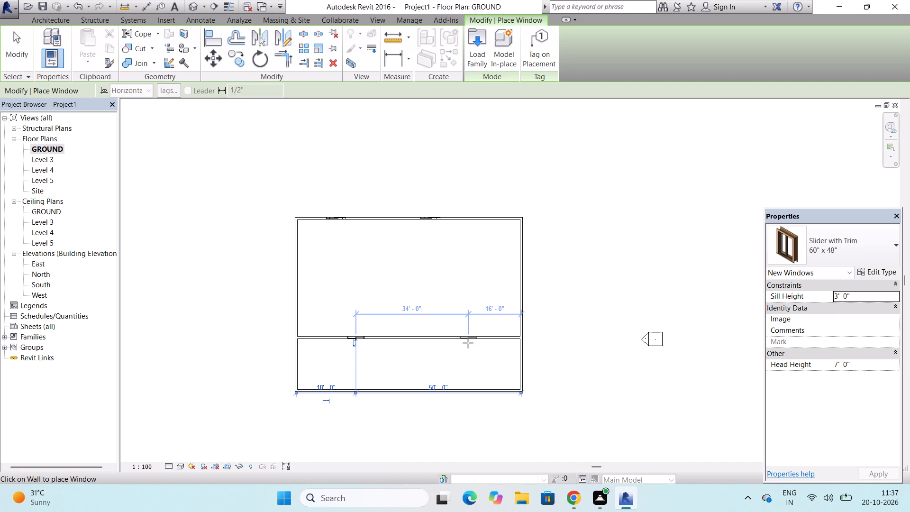
{"action": "left_click", "coordinate": [468, 343]}
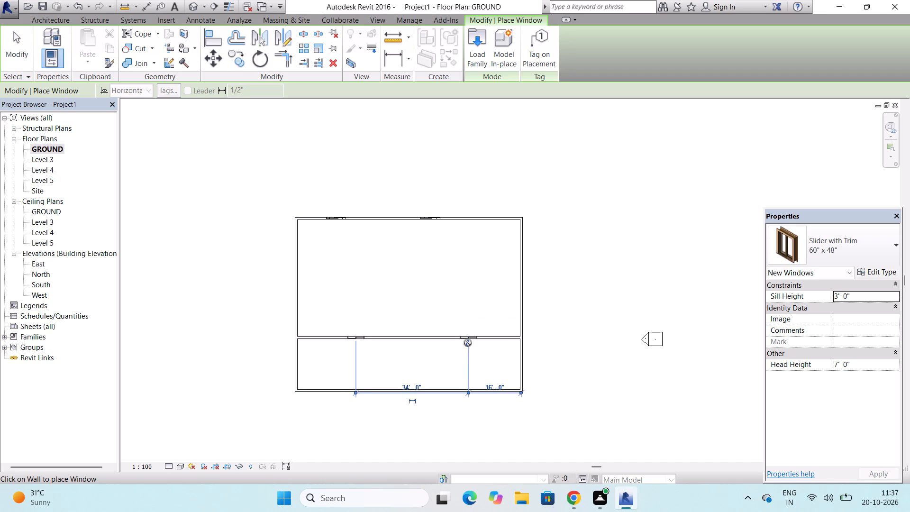
{"action": "key", "text": "Escape"}
{"action": "key", "text": "Escape"}
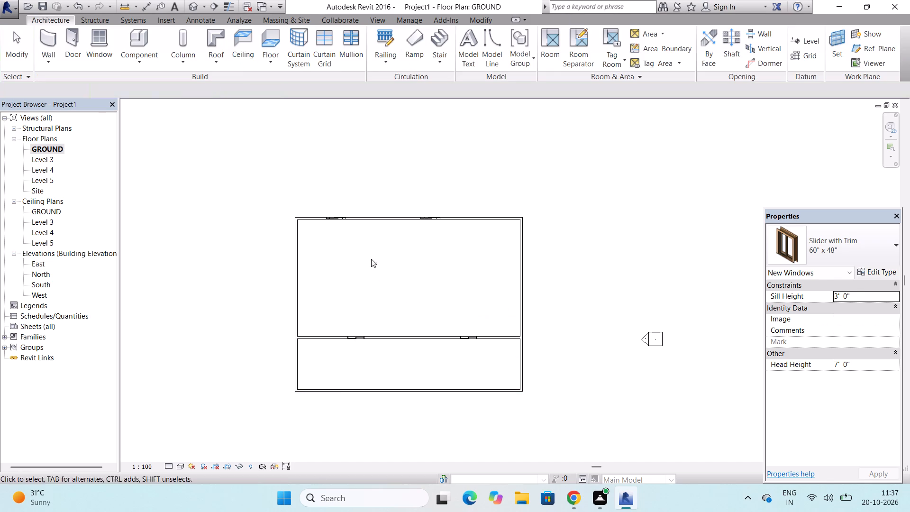
{"action": "key", "text": "Escape"}
Delete all the Slider with Trim windows, including the overlapping ones, from the north exterior wall and view the model in 3D.
{"action": "left_click", "coordinate": [342, 222]}
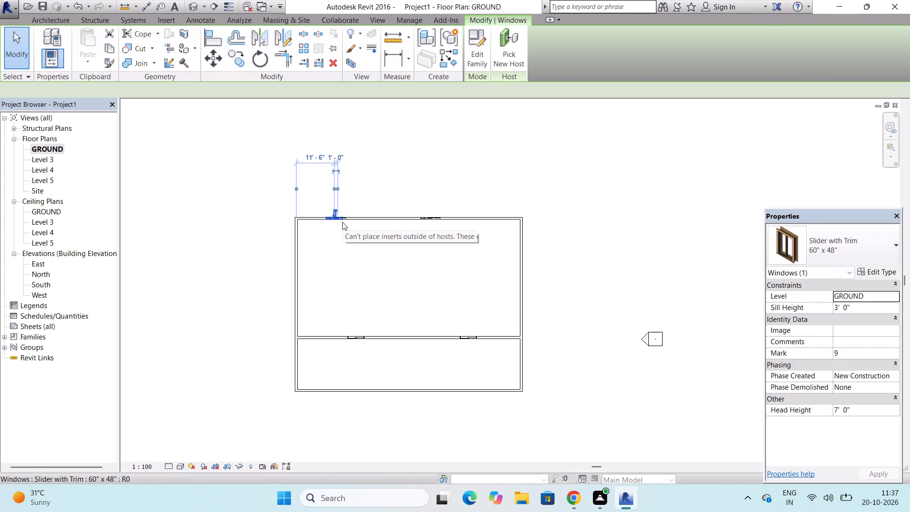
{"action": "key", "text": "Delete"}
{"action": "left_click", "coordinate": [342, 222]}
{"action": "key", "text": "Delete"}
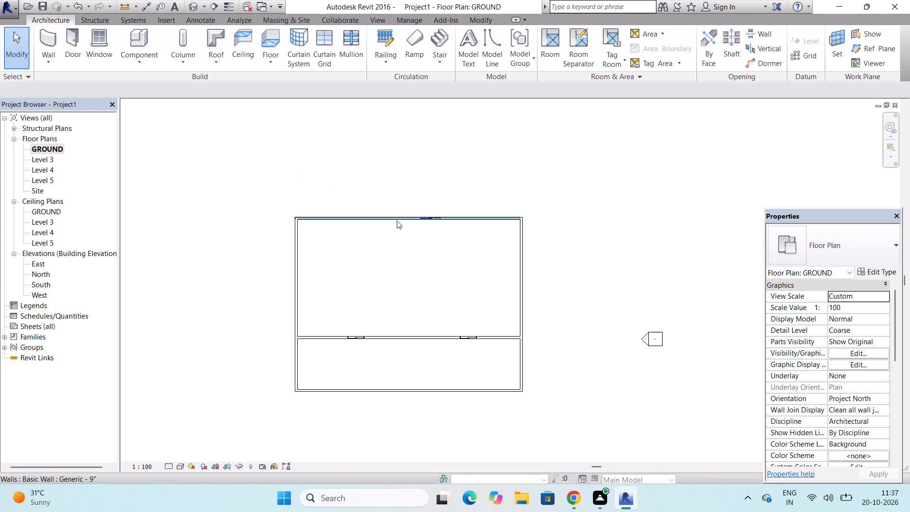
{"action": "left_click", "coordinate": [430, 223]}
{"action": "key", "text": "Delete"}
{"action": "left_click", "coordinate": [430, 223]}
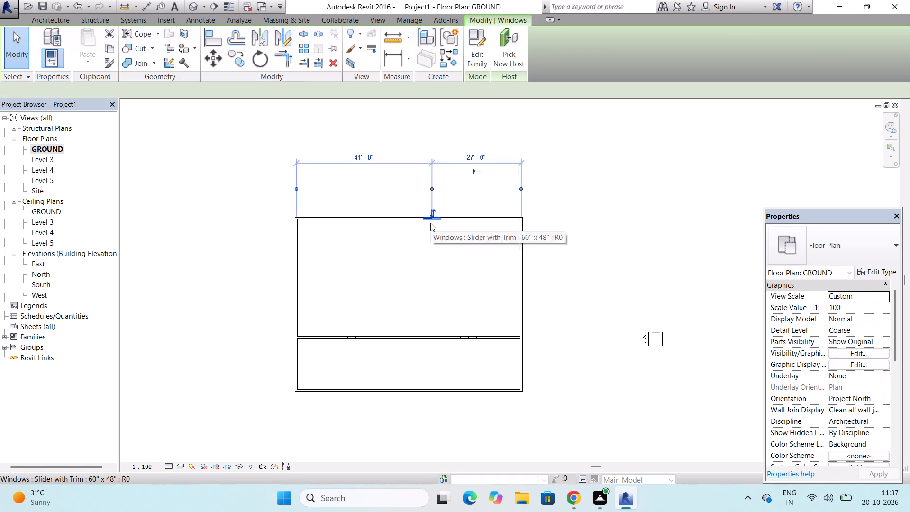
{"action": "key", "text": "Delete"}
{"action": "scroll", "coordinate": [329, 344], "scroll_direction": "up", "scroll_amount": 3}
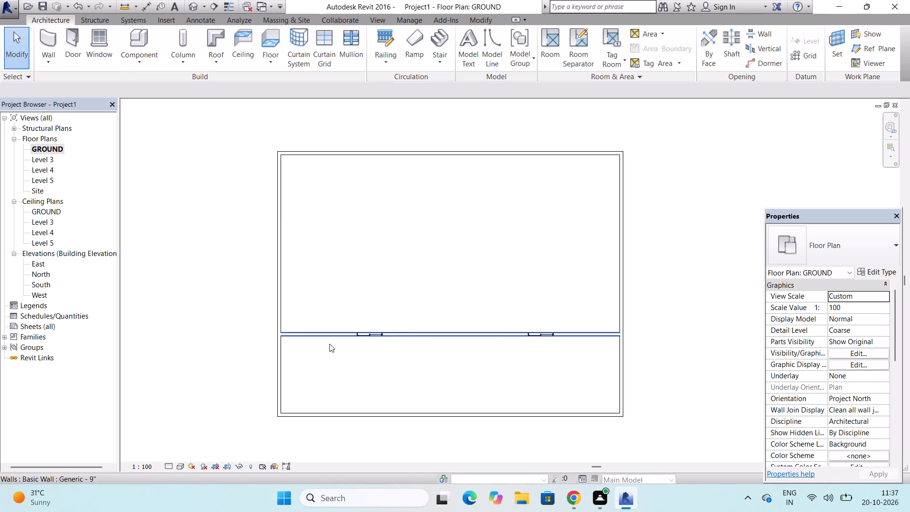
{"action": "scroll", "coordinate": [329, 344], "scroll_direction": "up", "scroll_amount": 4}
{"action": "scroll", "coordinate": [329, 344], "scroll_direction": "down", "scroll_amount": 5}
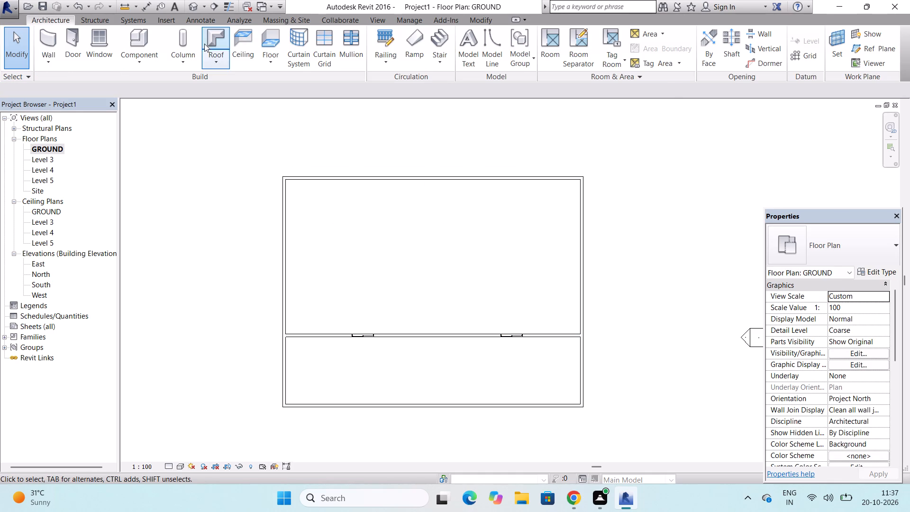
{"action": "left_click", "coordinate": [193, 8]}
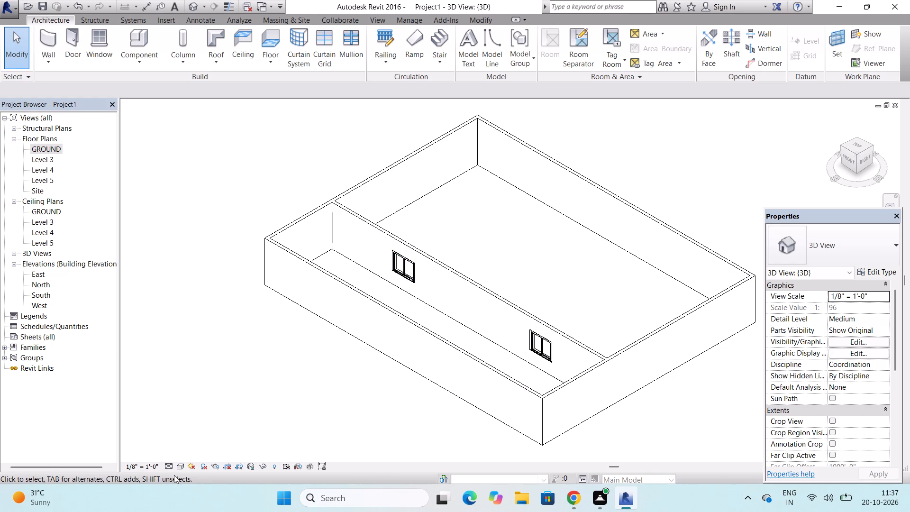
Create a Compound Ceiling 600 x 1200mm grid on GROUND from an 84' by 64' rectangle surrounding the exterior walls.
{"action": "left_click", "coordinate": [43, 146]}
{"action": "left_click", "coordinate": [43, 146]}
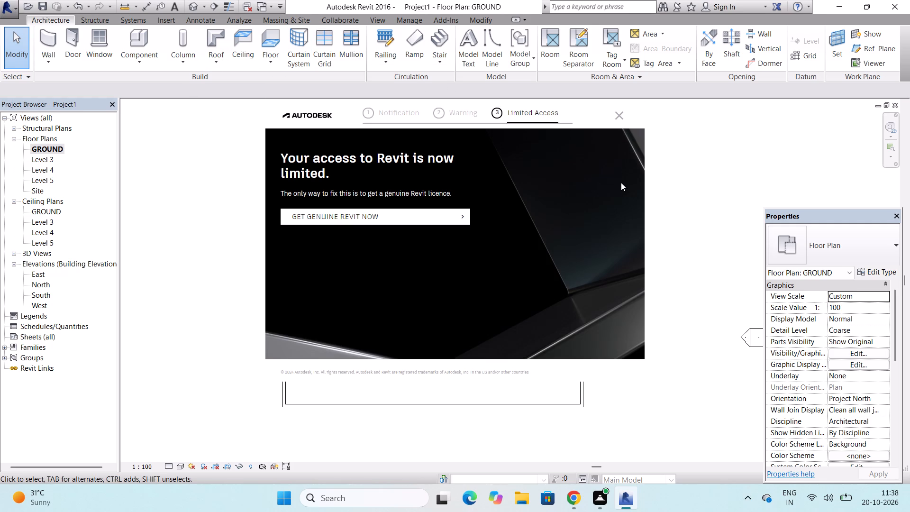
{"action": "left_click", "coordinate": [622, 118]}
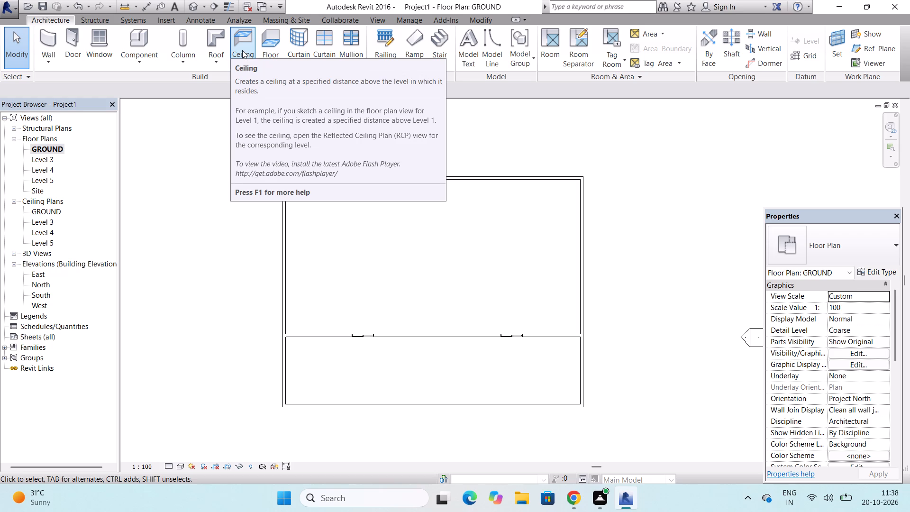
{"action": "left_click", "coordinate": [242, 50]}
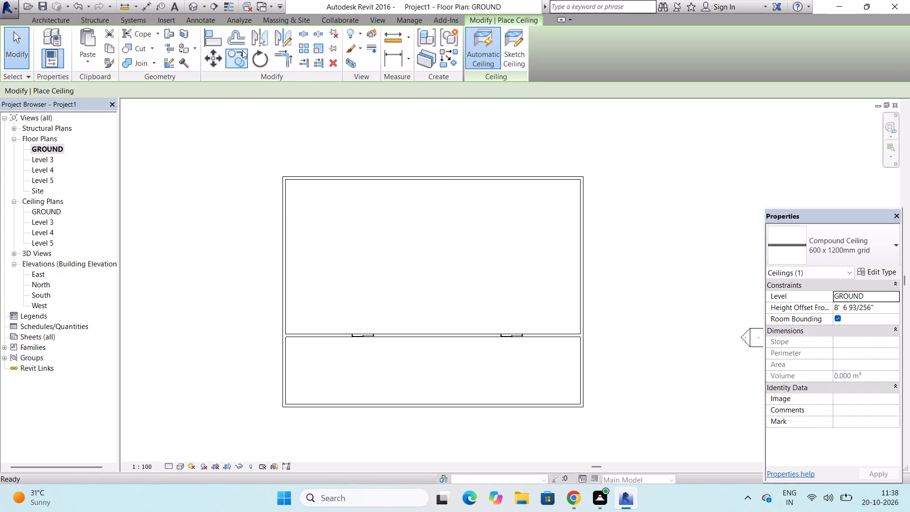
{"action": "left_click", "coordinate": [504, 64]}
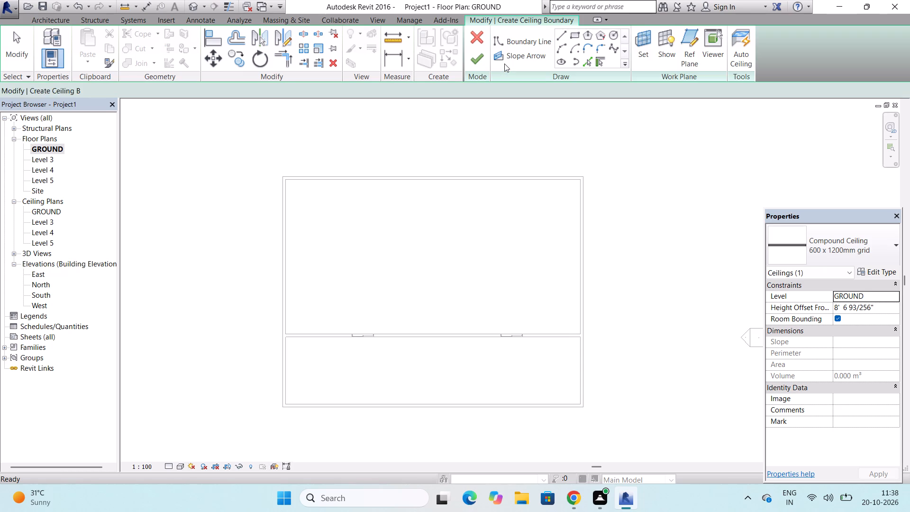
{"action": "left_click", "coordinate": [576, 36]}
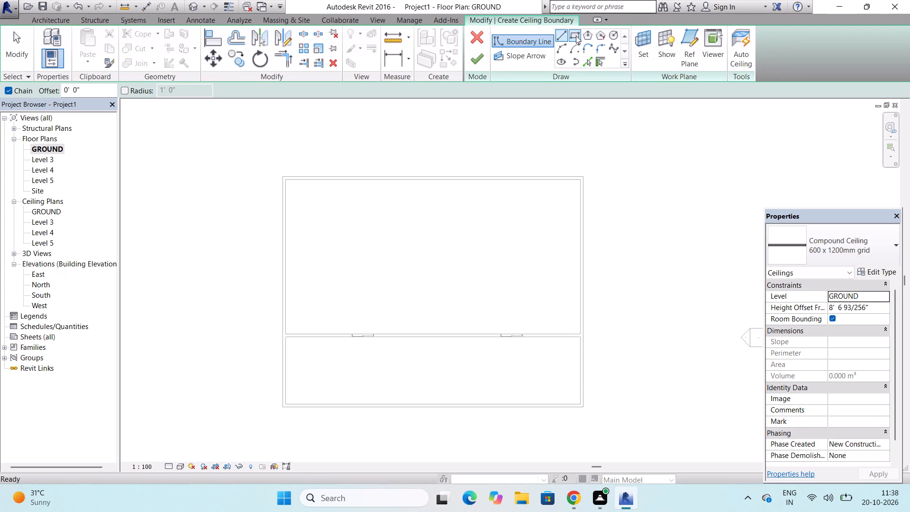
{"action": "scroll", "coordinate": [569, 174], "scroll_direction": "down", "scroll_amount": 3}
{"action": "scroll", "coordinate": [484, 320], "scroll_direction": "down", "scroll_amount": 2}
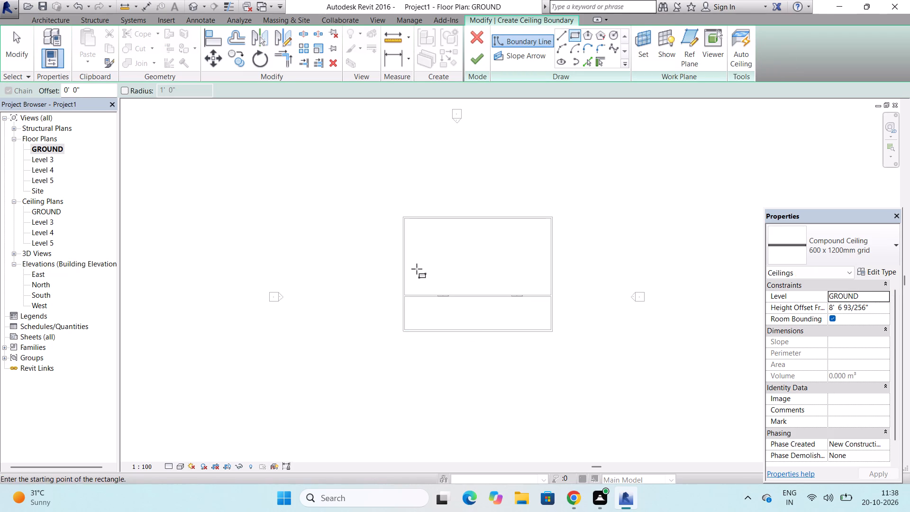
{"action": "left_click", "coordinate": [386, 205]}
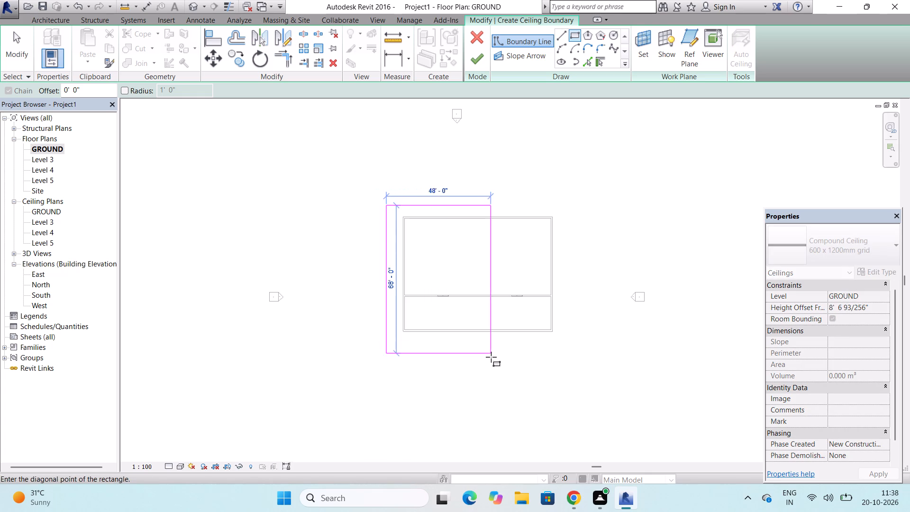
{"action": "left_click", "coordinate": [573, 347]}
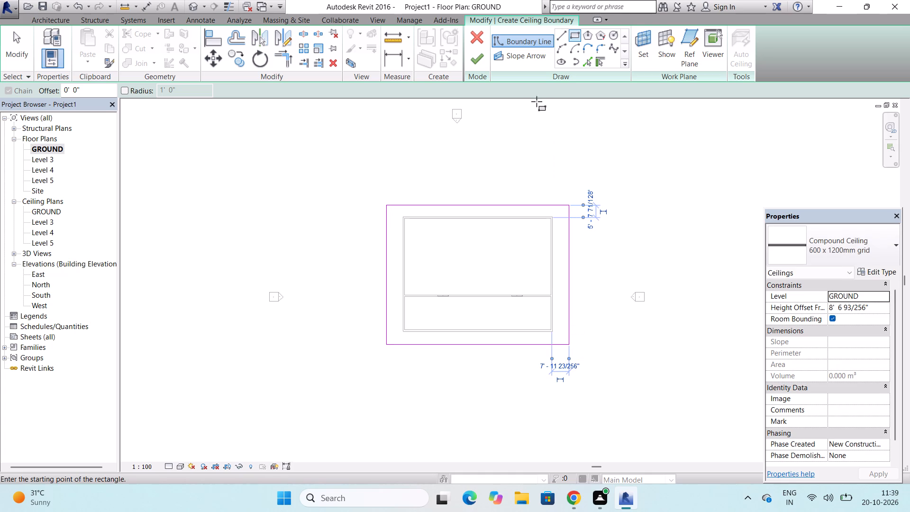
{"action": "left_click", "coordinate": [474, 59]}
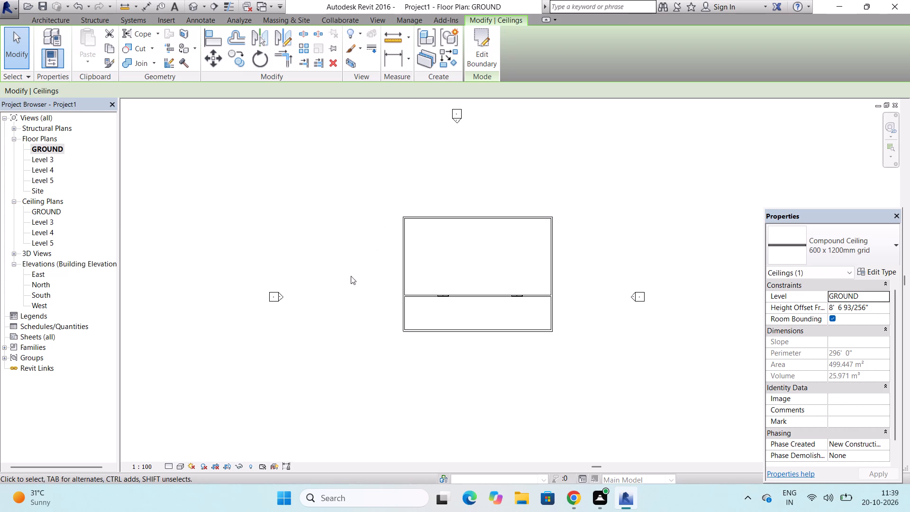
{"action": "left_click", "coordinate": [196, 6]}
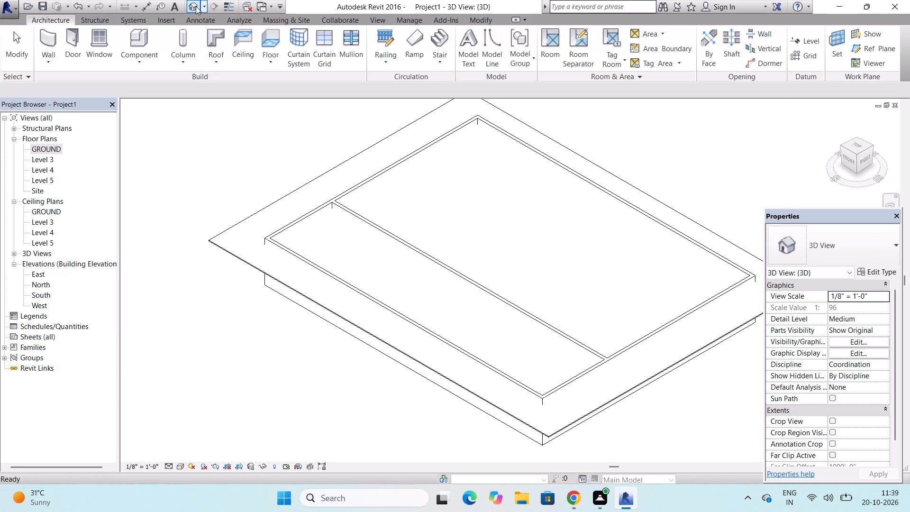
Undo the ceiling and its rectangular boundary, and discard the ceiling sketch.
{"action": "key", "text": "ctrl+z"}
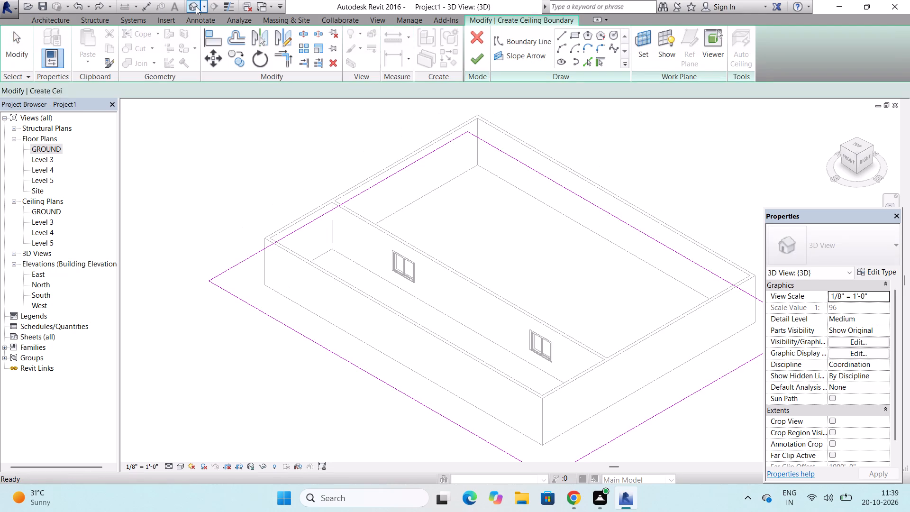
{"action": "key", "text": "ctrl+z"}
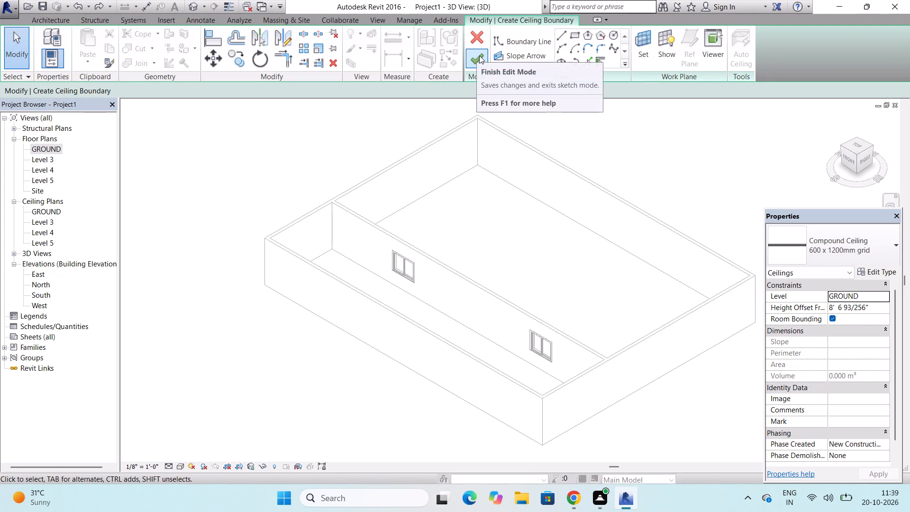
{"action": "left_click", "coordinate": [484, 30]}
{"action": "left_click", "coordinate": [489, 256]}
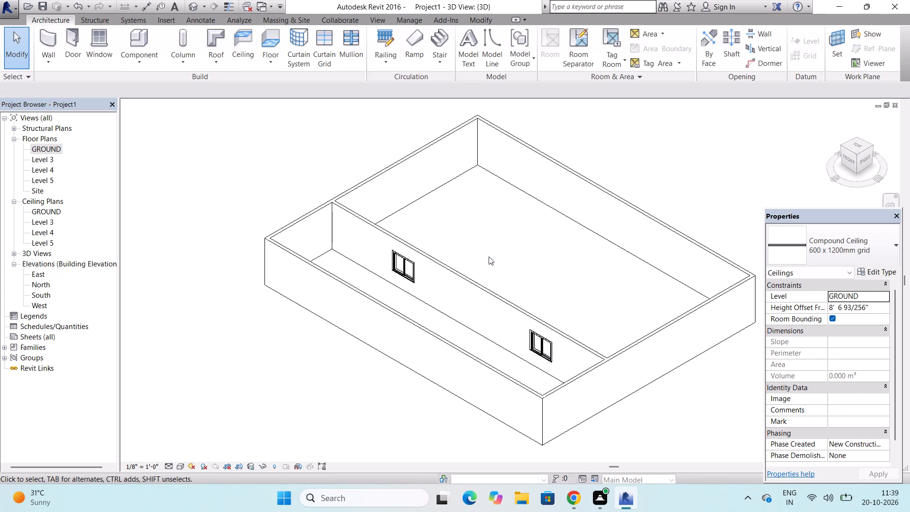
Create a Generic Floor - 400mm on GROUND from a rectangle about 82'-8" by 56'-1", its south edge aligned with the south wall.
{"action": "left_click", "coordinate": [268, 64]}
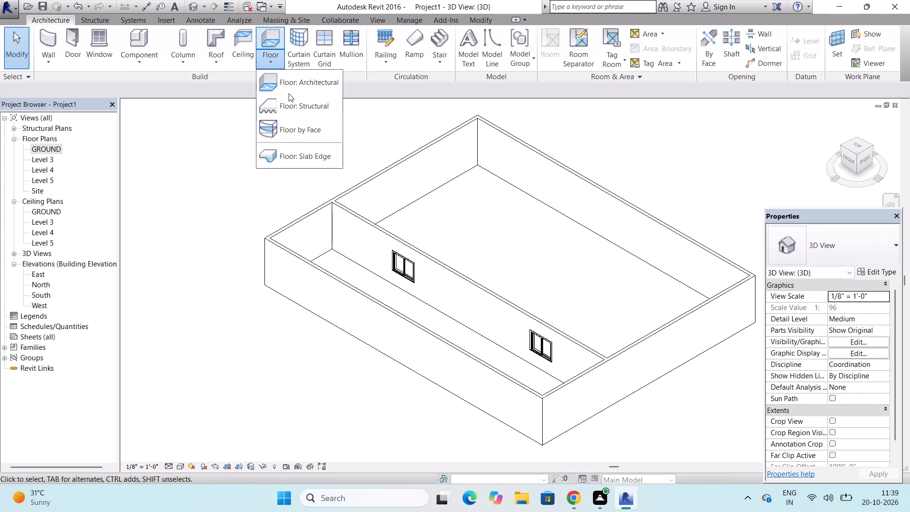
{"action": "left_click", "coordinate": [289, 91]}
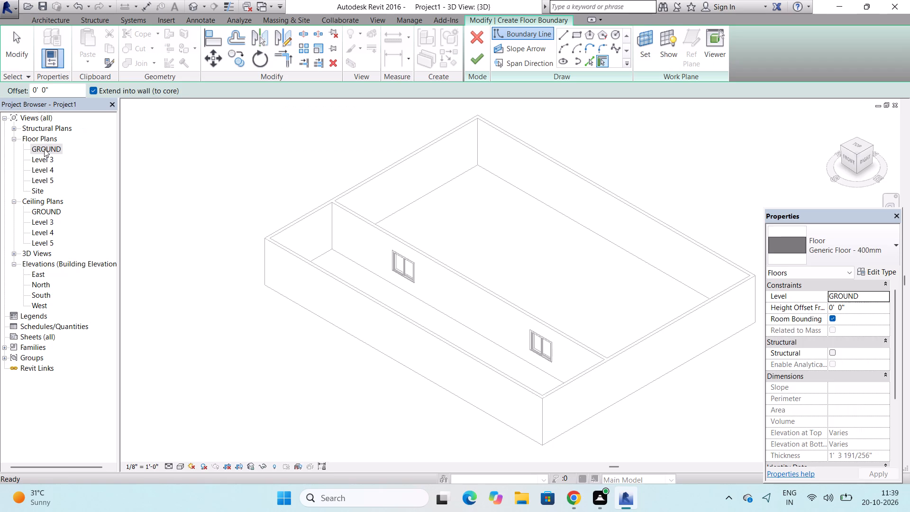
{"action": "left_click", "coordinate": [44, 149]}
{"action": "double_click", "coordinate": [44, 149]}
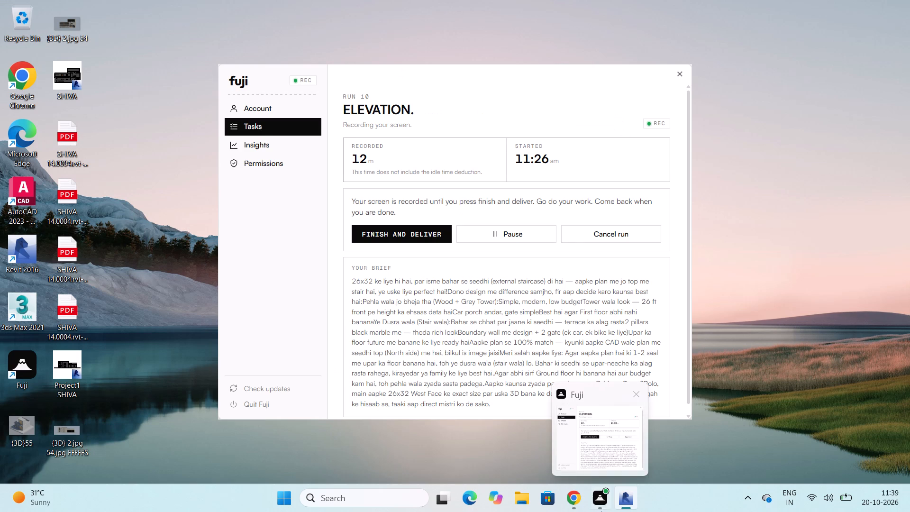
{"action": "left_click", "coordinate": [620, 115]}
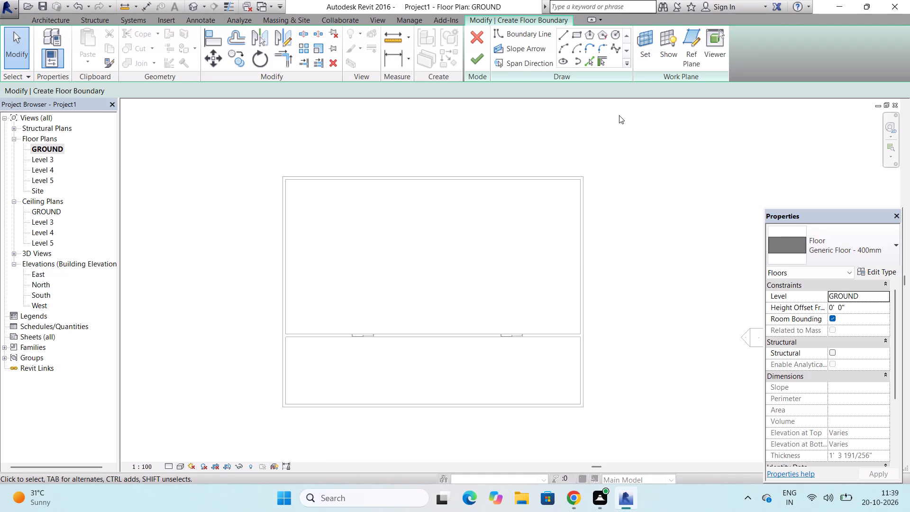
{"action": "left_click", "coordinate": [578, 35]}
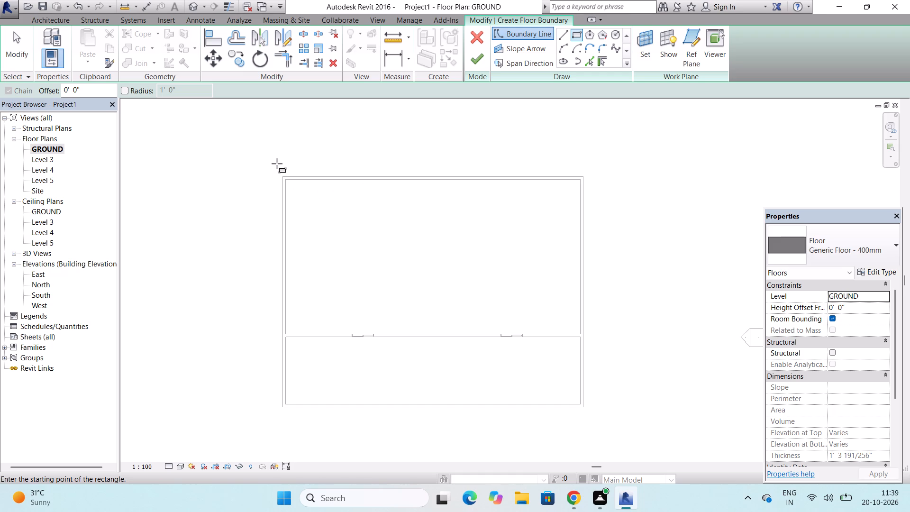
{"action": "left_click", "coordinate": [253, 162]}
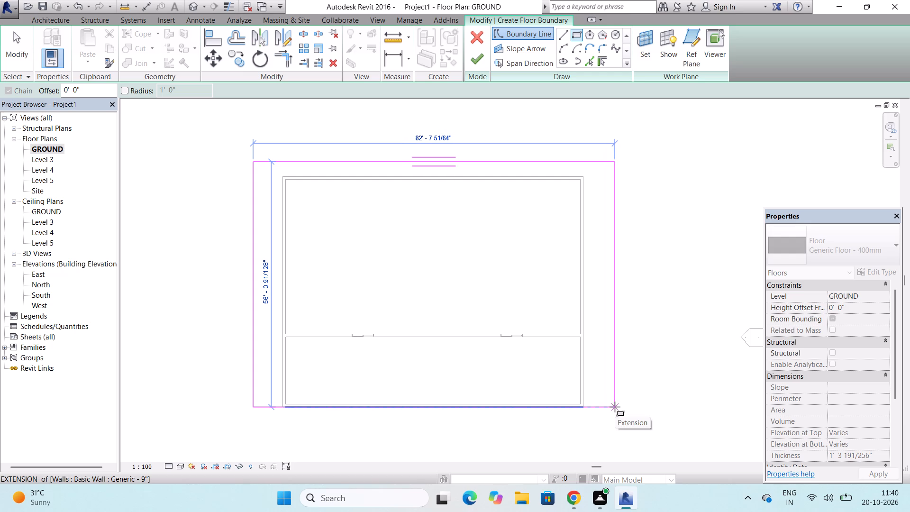
{"action": "left_click", "coordinate": [615, 407]}
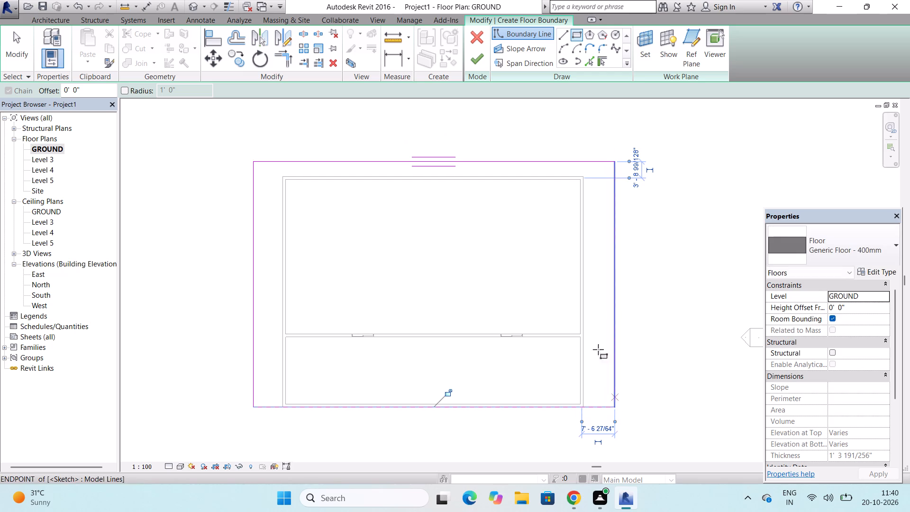
{"action": "left_click", "coordinate": [486, 57]}
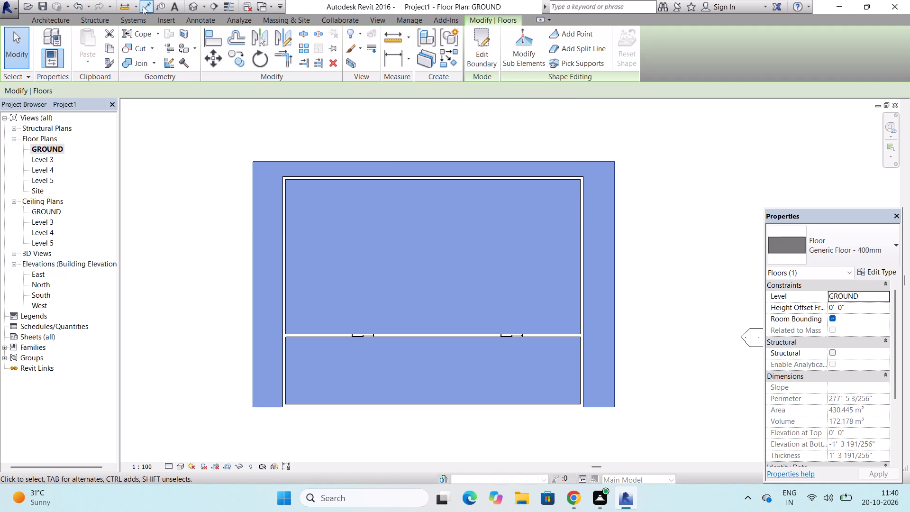
Edit the floor slab's boundary on GROUND, moving its south edge outward to about 5' beyond the south wall.
{"action": "left_click", "coordinate": [194, 6]}
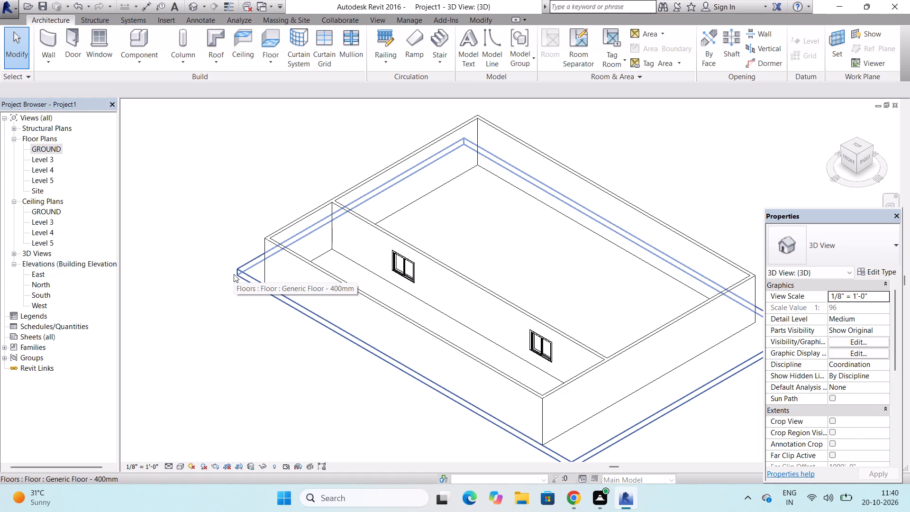
{"action": "scroll", "coordinate": [241, 203], "scroll_direction": "down", "scroll_amount": 3}
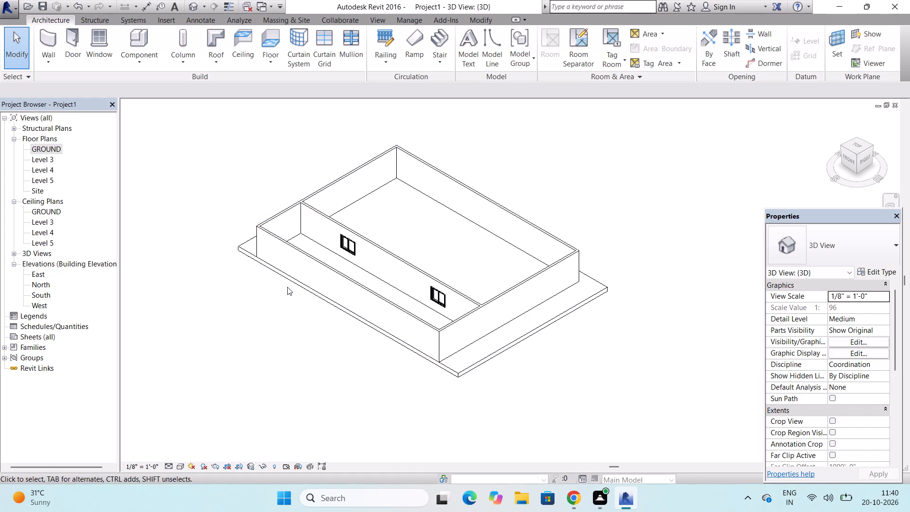
{"action": "left_click", "coordinate": [300, 284]}
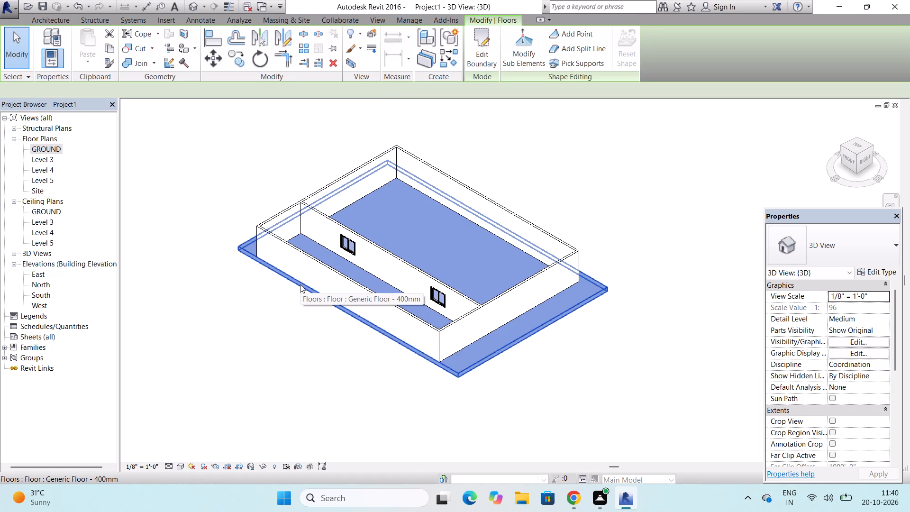
{"action": "double_click", "coordinate": [56, 144]}
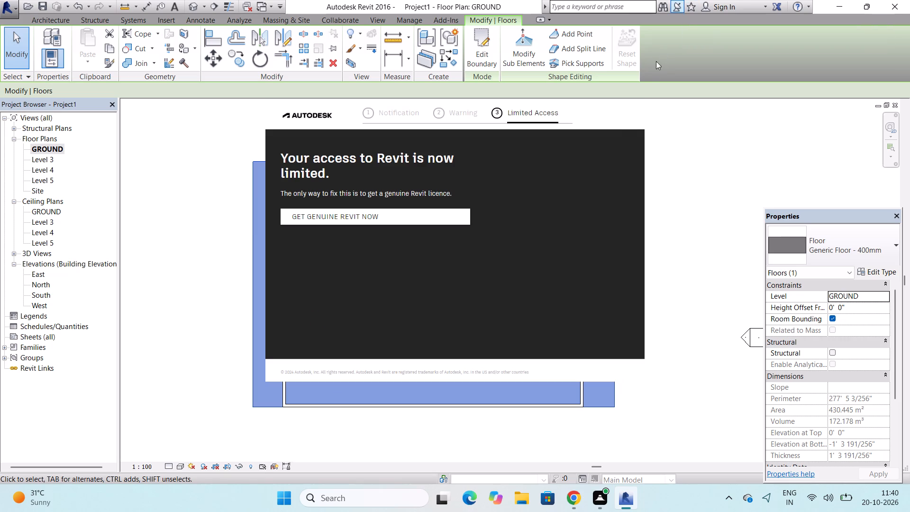
{"action": "left_click", "coordinate": [615, 115]}
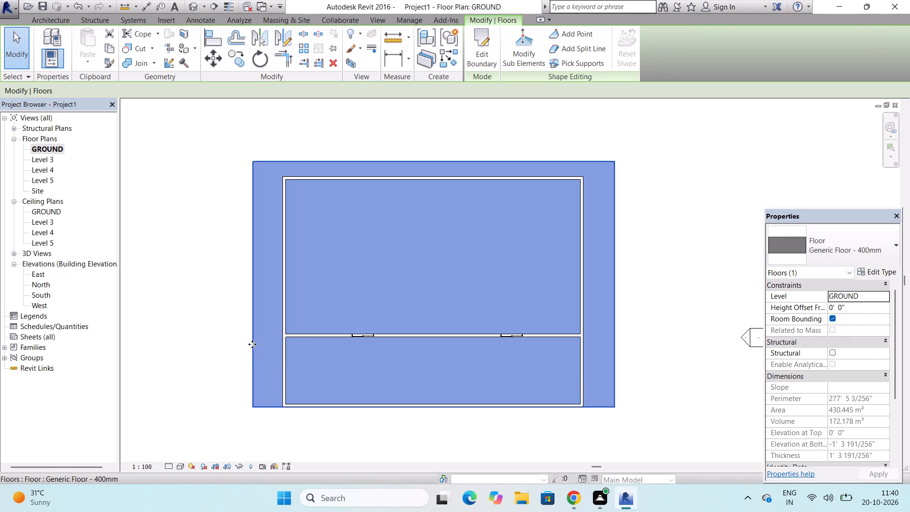
{"action": "left_click", "coordinate": [252, 344]}
{"action": "double_click", "coordinate": [252, 344]}
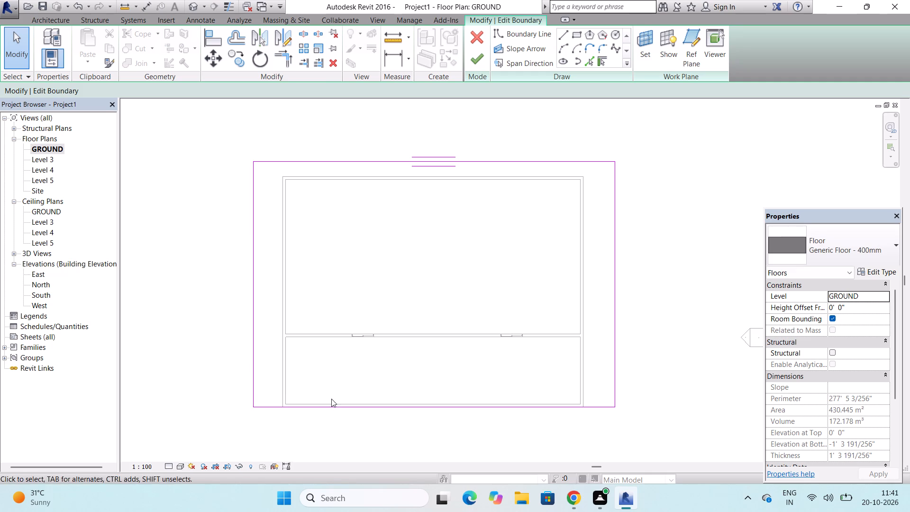
{"action": "left_click_drag", "start_coordinate": [337, 405], "coordinate": [338, 427]}
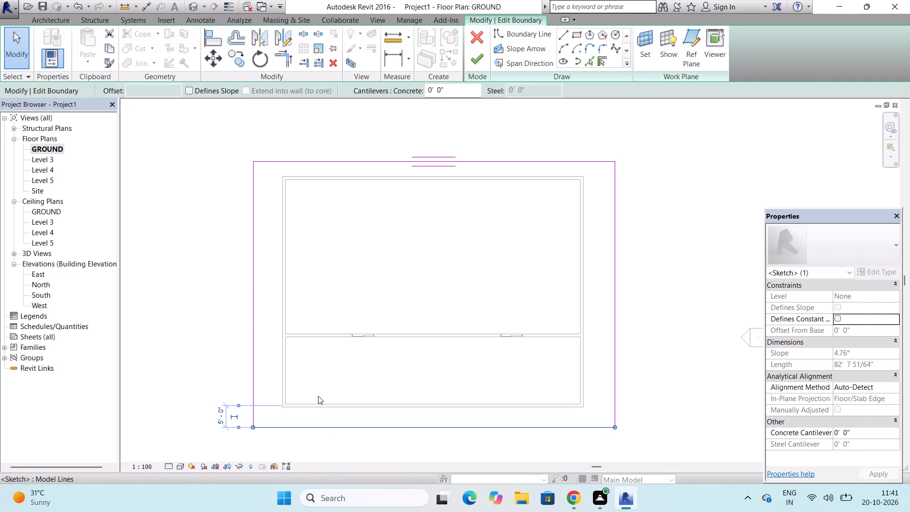
{"action": "left_click", "coordinate": [471, 55]}
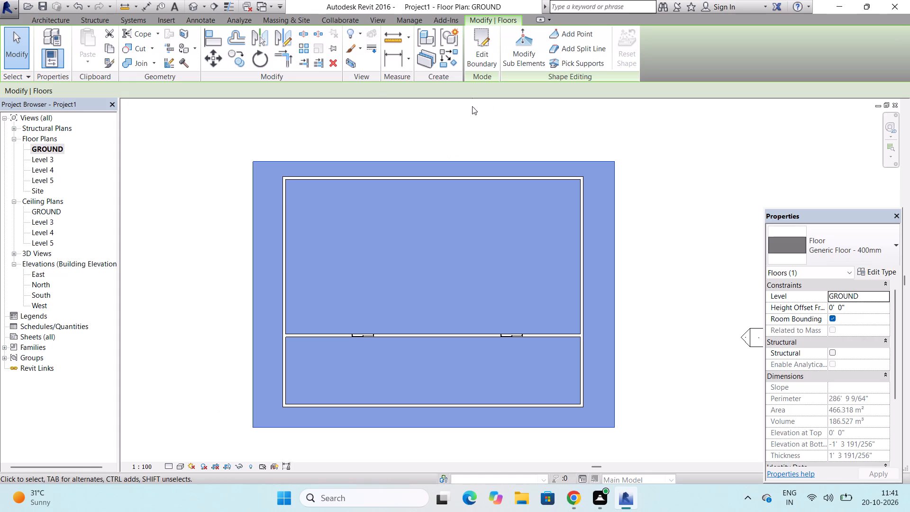
Show the model in 3D with the Realistic visual style.
{"action": "left_click", "coordinate": [191, 9]}
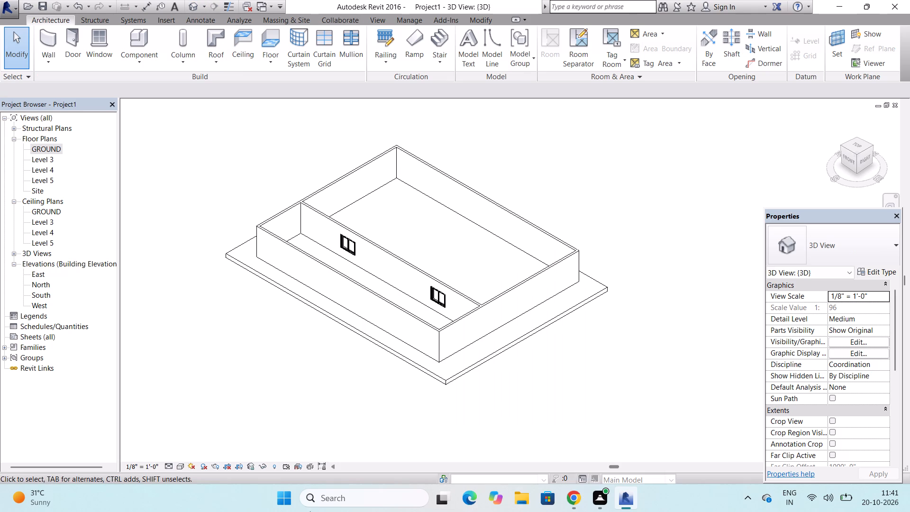
{"action": "left_click", "coordinate": [178, 465]}
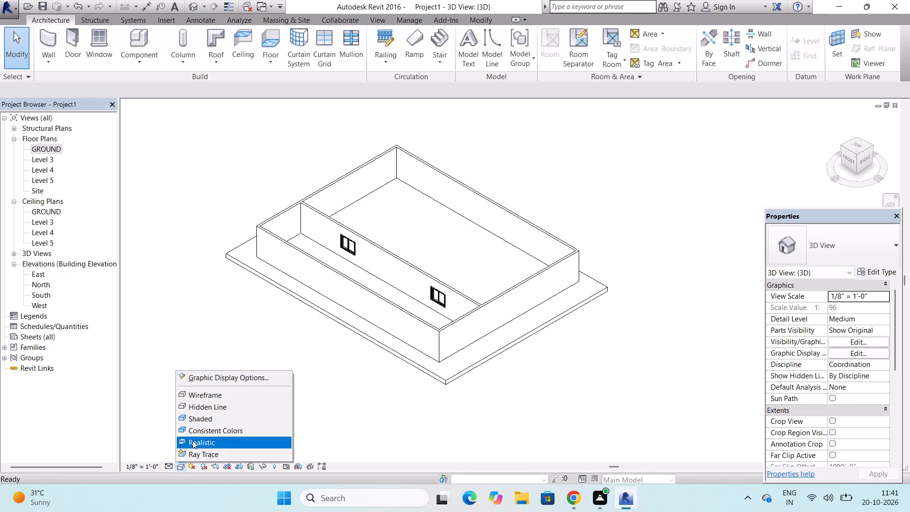
{"action": "left_click", "coordinate": [192, 440]}
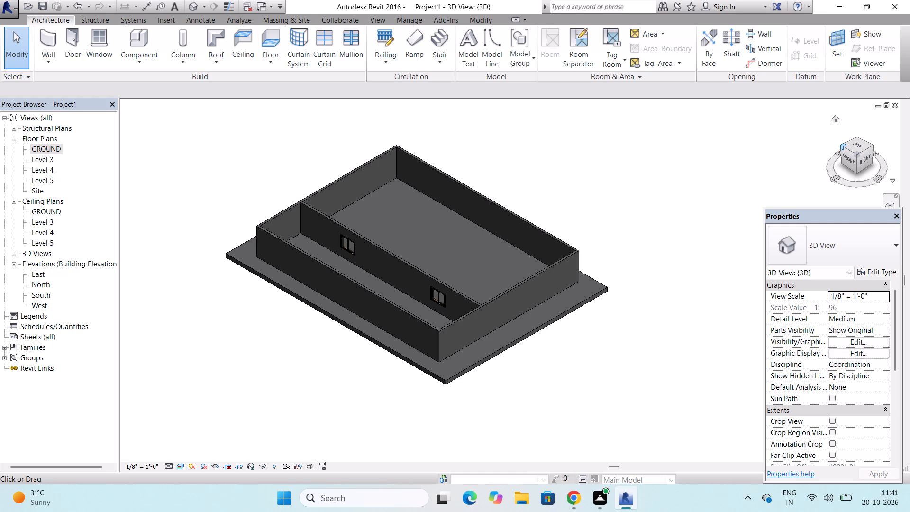
In the 3D view, lower the top of the south exterior wall to a height of about 4'-10".
{"action": "left_click_drag", "start_coordinate": [842, 147], "coordinate": [173, 153]}
{"action": "scroll", "coordinate": [412, 316], "scroll_direction": "up", "scroll_amount": 4}
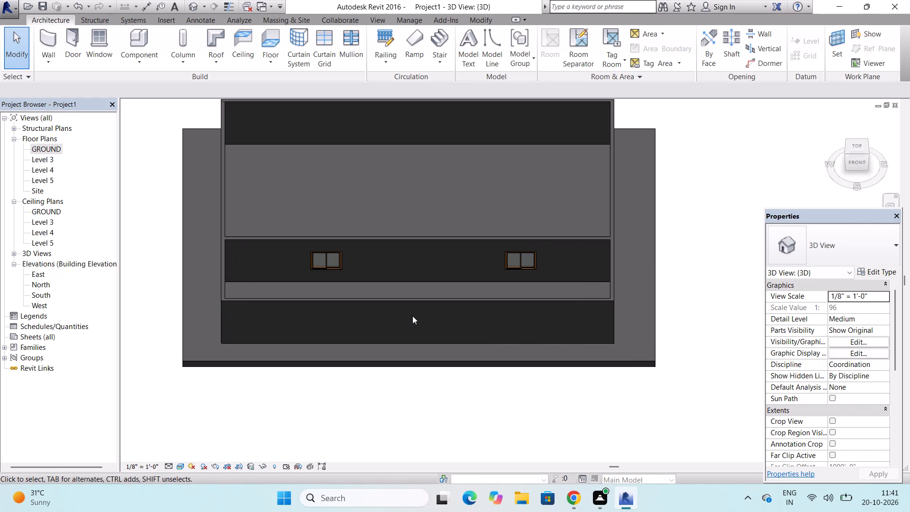
{"action": "scroll", "coordinate": [412, 316], "scroll_direction": "down", "scroll_amount": 4}
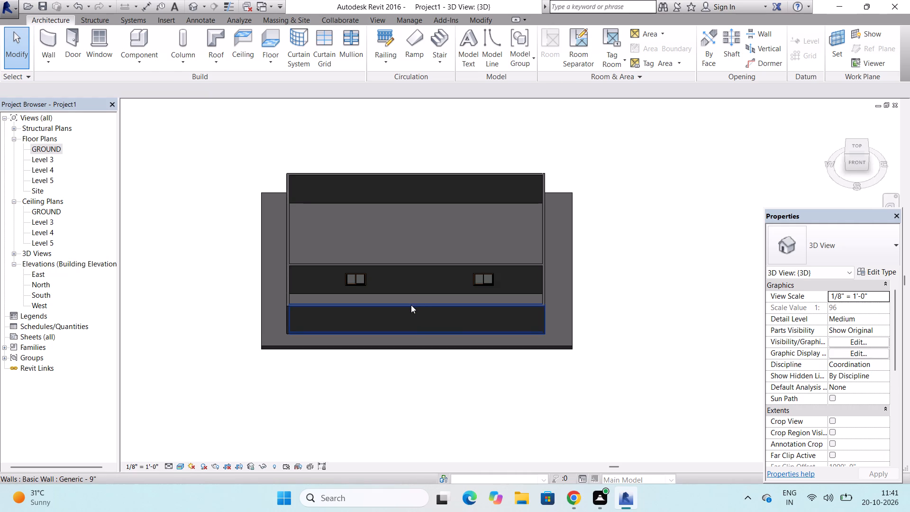
{"action": "left_click", "coordinate": [411, 305]}
{"action": "left_click_drag", "start_coordinate": [416, 300], "coordinate": [416, 320]}
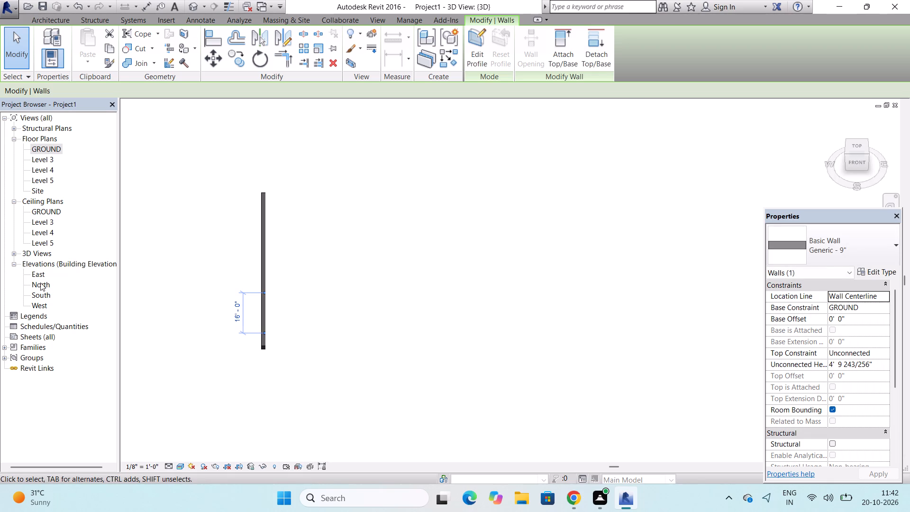
In the South elevation, lower the east exterior wall's top to the south wall's height, about 4'-10".
{"action": "left_click", "coordinate": [40, 294]}
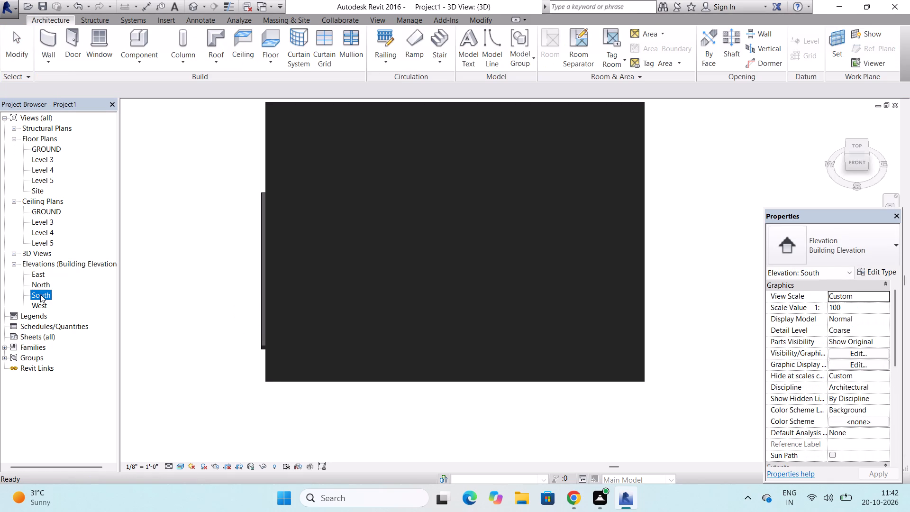
{"action": "double_click", "coordinate": [40, 294]}
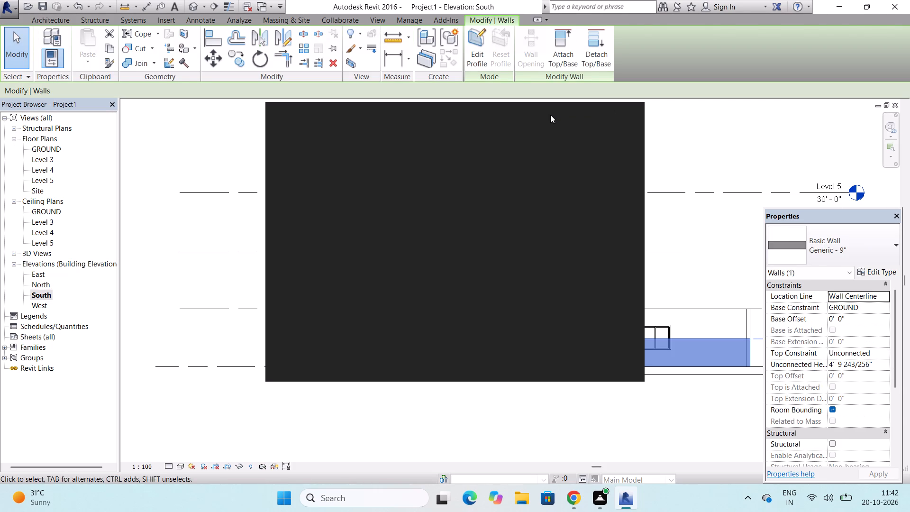
{"action": "key", "text": "Escape"}
{"action": "key", "text": "Escape"}
{"action": "key", "text": "Escape"}
{"action": "key", "text": "Escape"}
{"action": "key", "text": "Escape"}
{"action": "key", "text": "Escape"}
{"action": "key", "text": "Escape"}
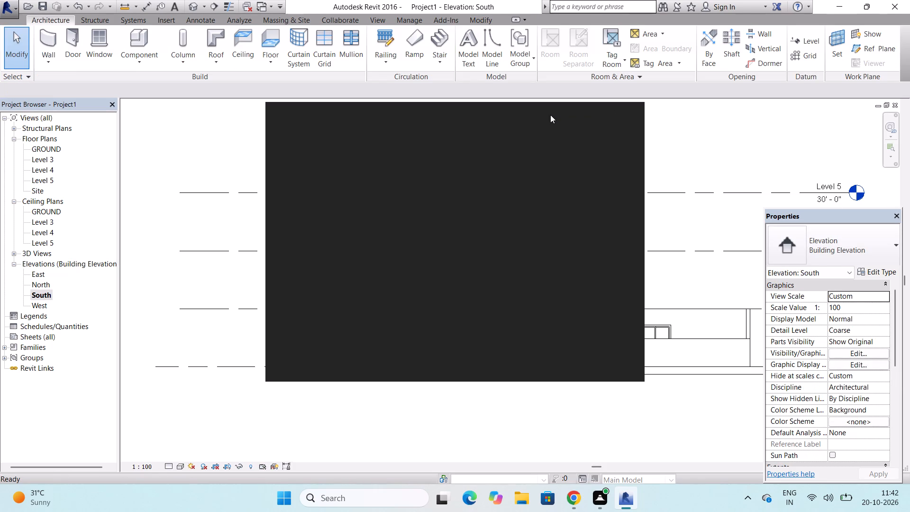
{"action": "left_click", "coordinate": [680, 152]}
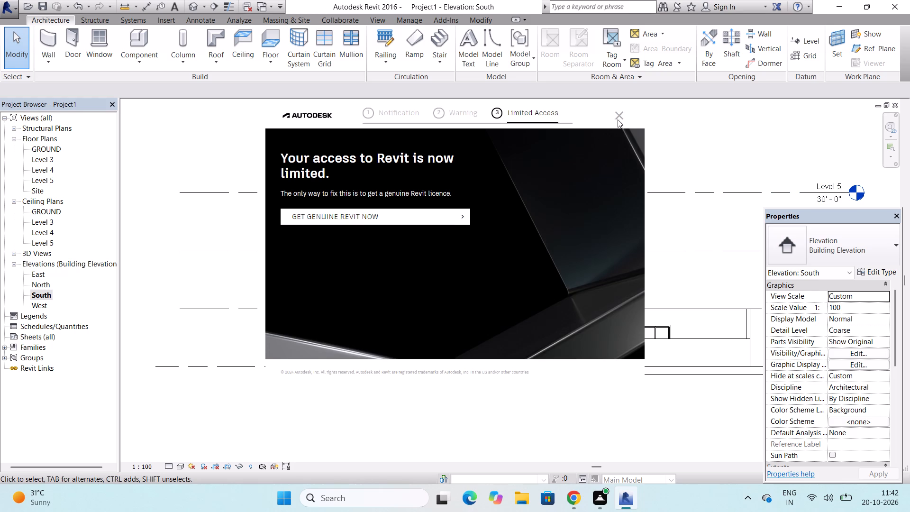
{"action": "left_click", "coordinate": [620, 117]}
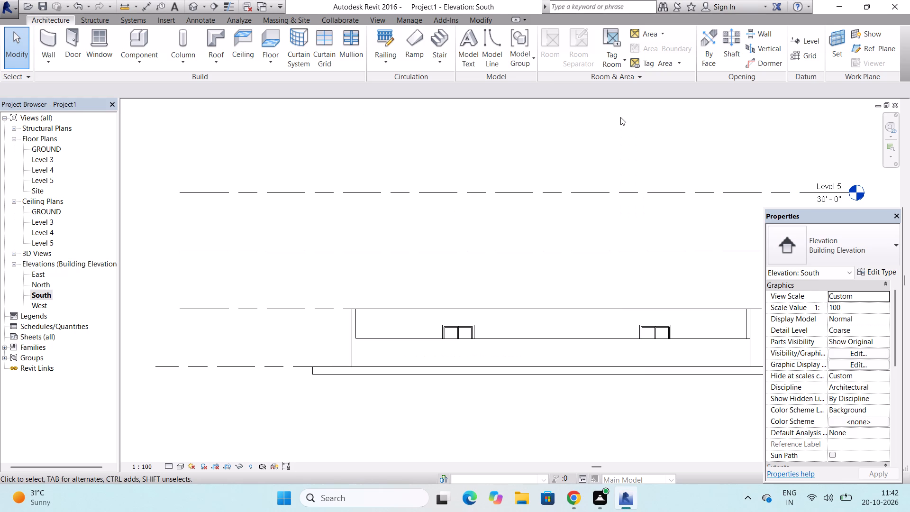
{"action": "scroll", "coordinate": [182, 280], "scroll_direction": "down", "scroll_amount": 3}
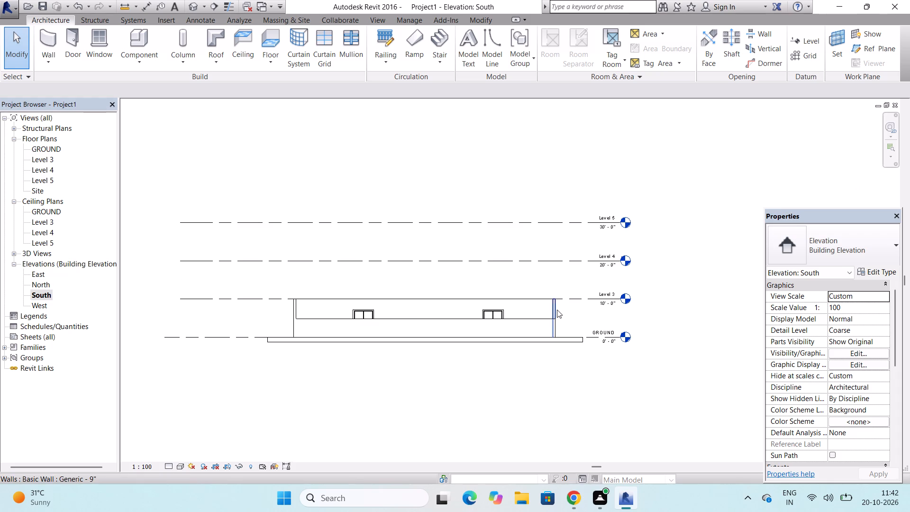
{"action": "scroll", "coordinate": [556, 310], "scroll_direction": "up", "scroll_amount": 4}
{"action": "left_click", "coordinate": [551, 305]}
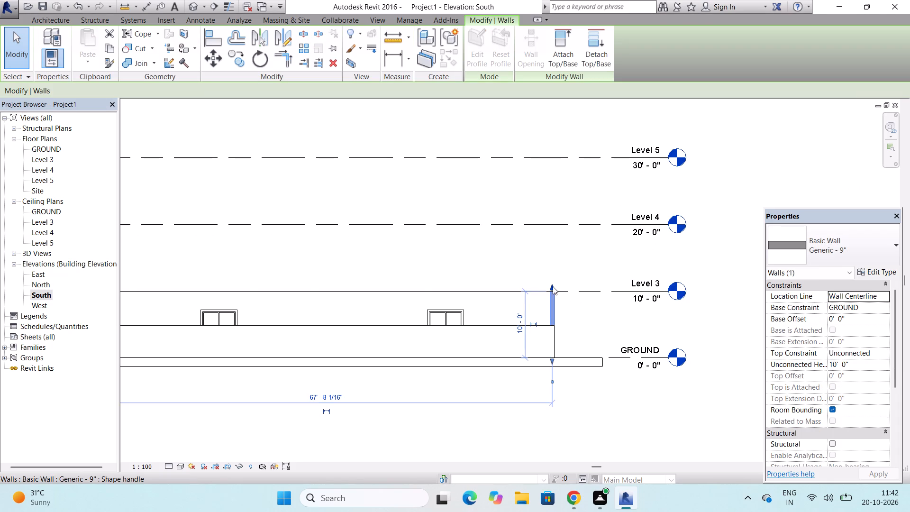
{"action": "left_click_drag", "start_coordinate": [553, 286], "coordinate": [551, 323]}
{"action": "scroll", "coordinate": [522, 340], "scroll_direction": "down", "scroll_amount": 3}
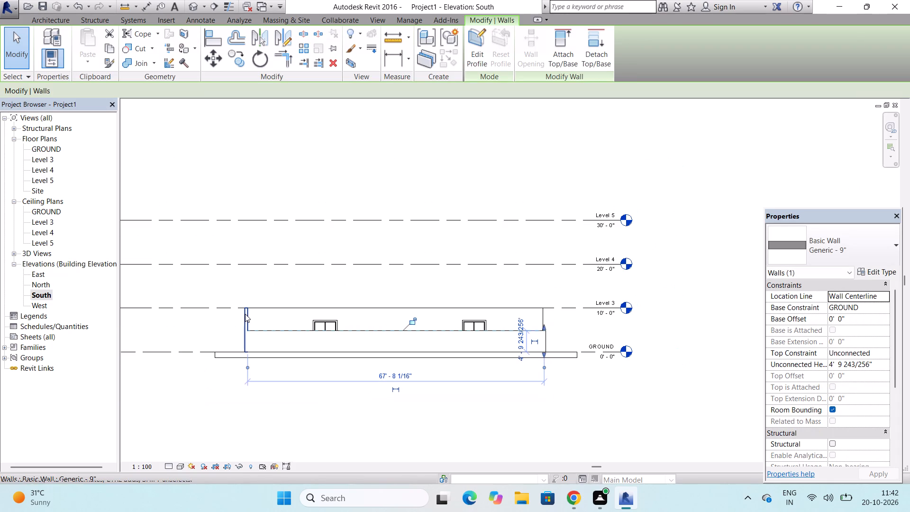
Lower the west exterior wall's top to the south wall's height, about 4'-10".
{"action": "left_click", "coordinate": [245, 314]}
{"action": "scroll", "coordinate": [245, 314], "scroll_direction": "up", "scroll_amount": 2}
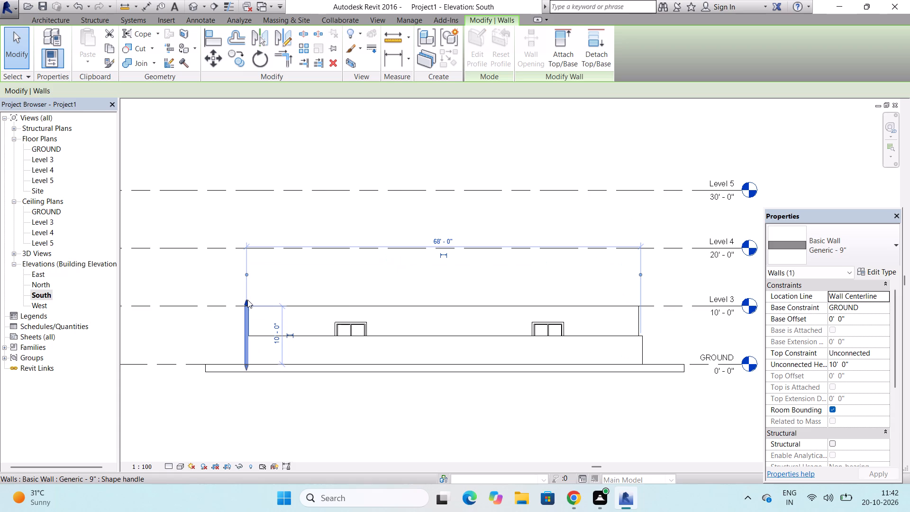
{"action": "left_click_drag", "start_coordinate": [246, 301], "coordinate": [246, 338]}
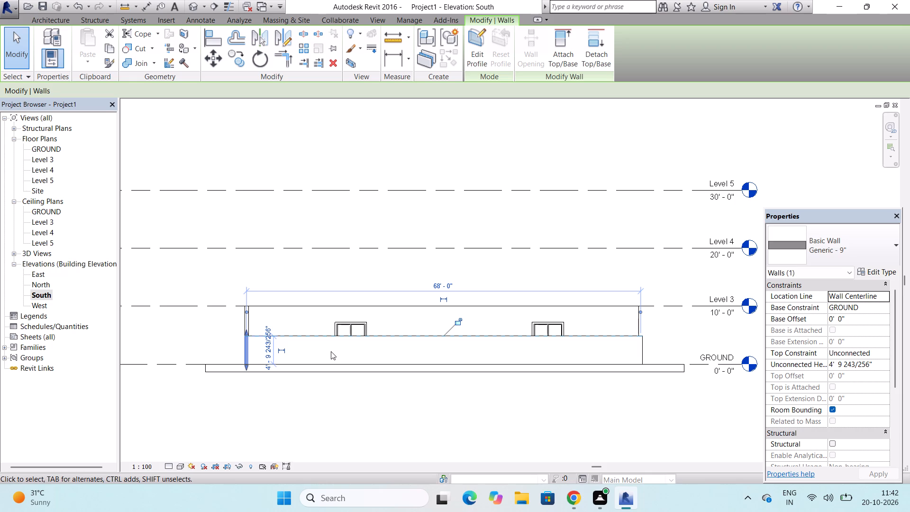
{"action": "key", "text": "Escape"}
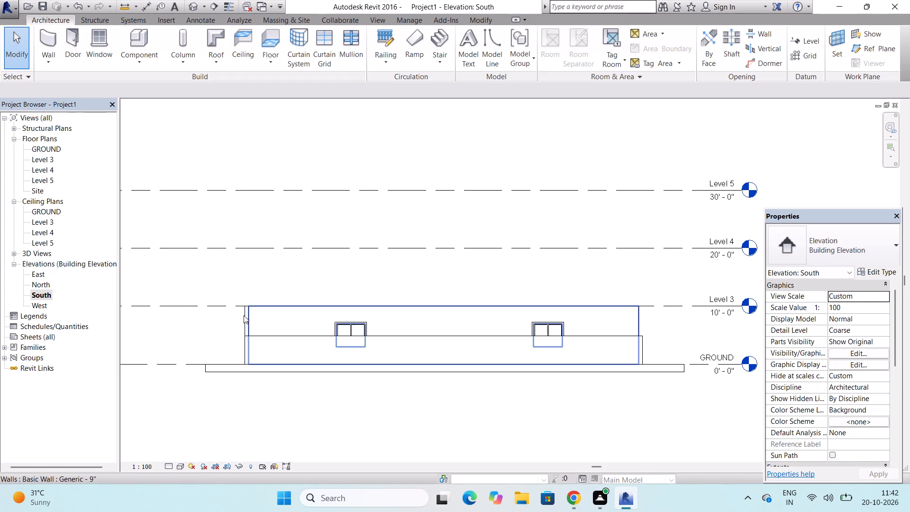
Lower the north exterior wall's top to about 4'-10", level with the top of the south wall.
{"action": "left_click", "coordinate": [242, 315]}
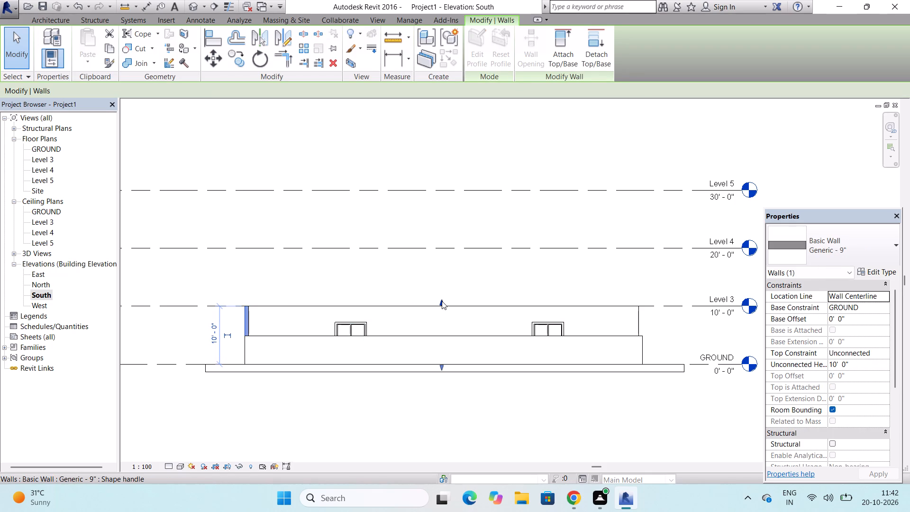
{"action": "left_click_drag", "start_coordinate": [442, 301], "coordinate": [441, 310]}
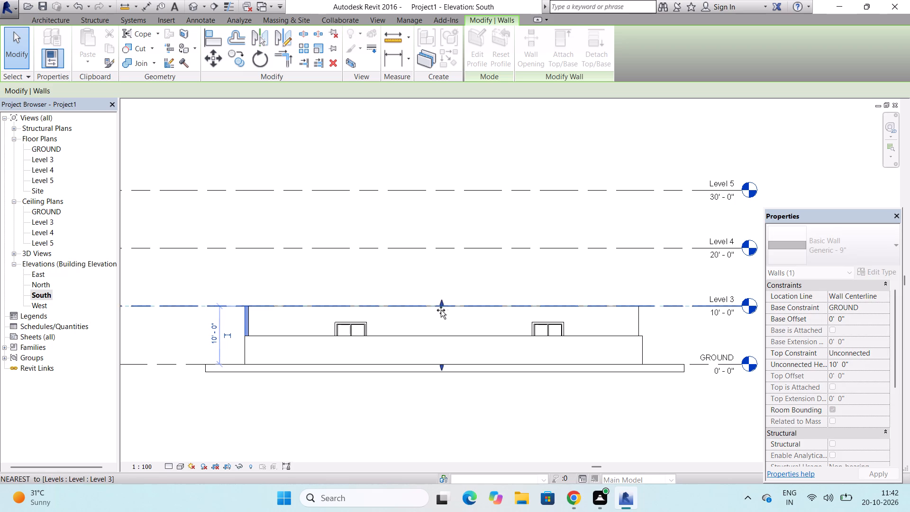
{"action": "left_click_drag", "start_coordinate": [441, 310], "coordinate": [438, 334]}
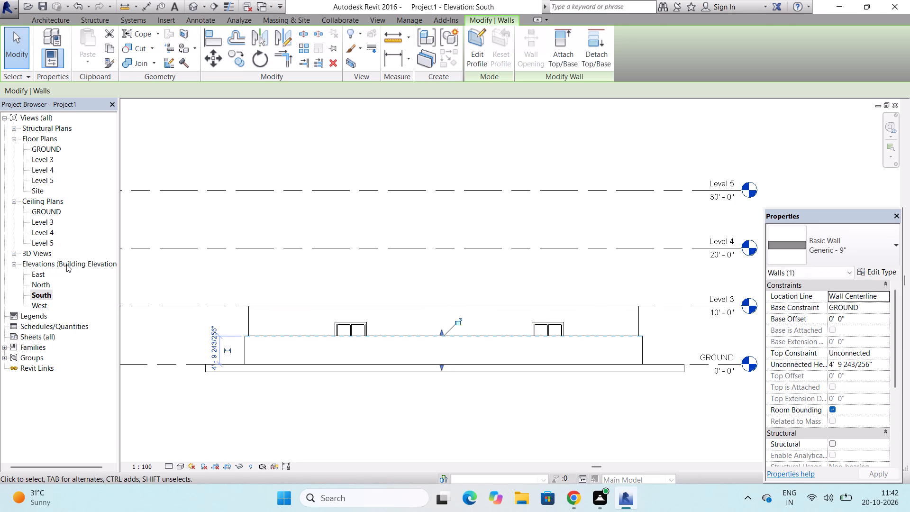
Check the wall heights in the East, North, West and South elevations, then return to the GROUND floor plan with nothing selected.
{"action": "double_click", "coordinate": [40, 273]}
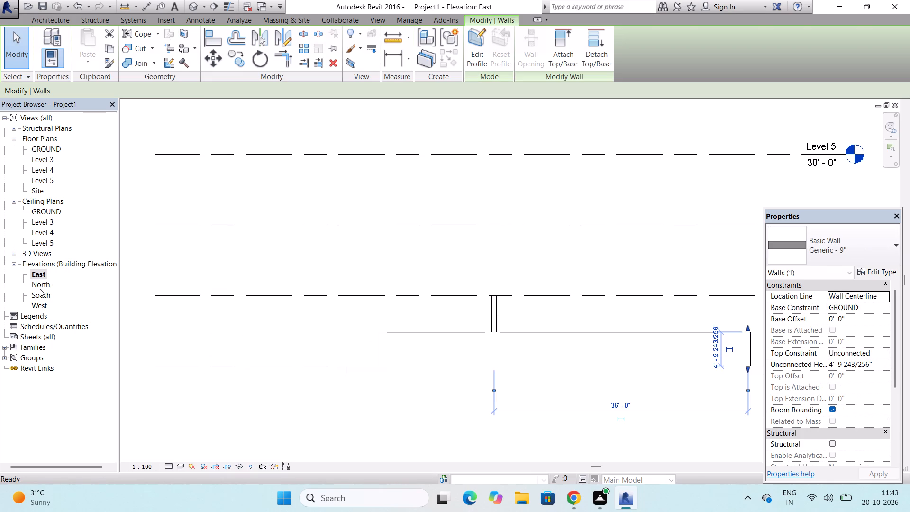
{"action": "left_click", "coordinate": [40, 284]}
{"action": "left_click", "coordinate": [40, 284]}
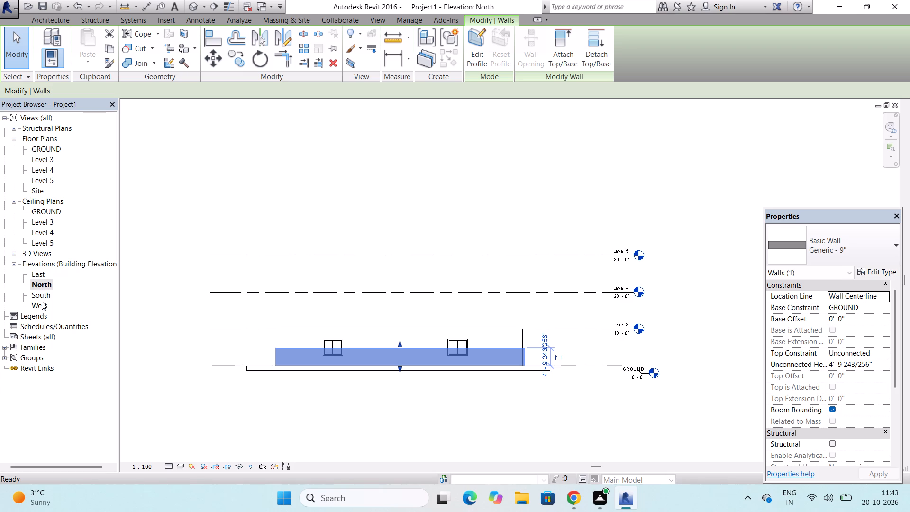
{"action": "left_click", "coordinate": [42, 302]}
{"action": "left_click", "coordinate": [42, 302]}
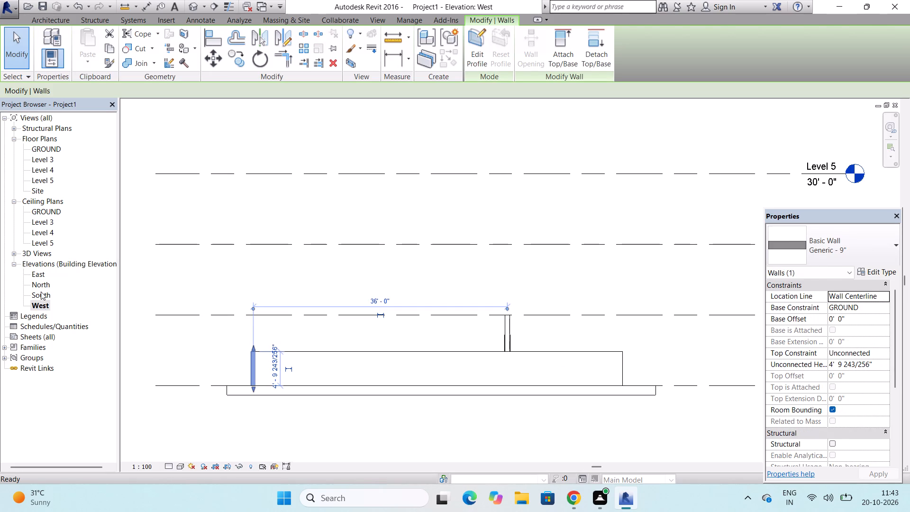
{"action": "left_click", "coordinate": [41, 292]}
{"action": "double_click", "coordinate": [41, 292]}
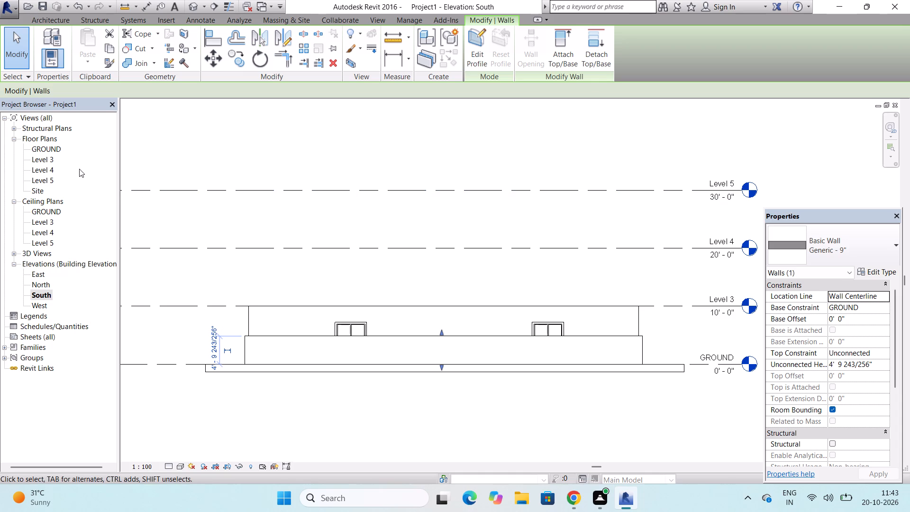
{"action": "double_click", "coordinate": [56, 147]}
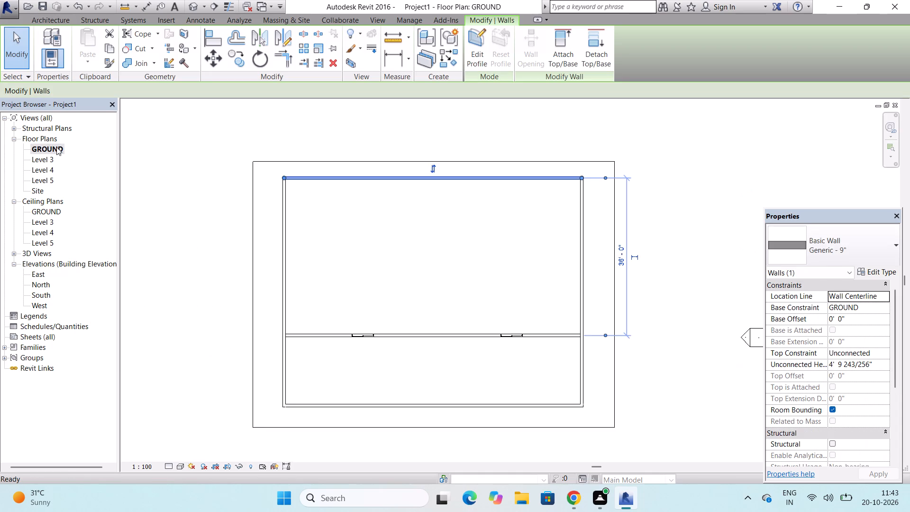
{"action": "key", "text": "Escape"}
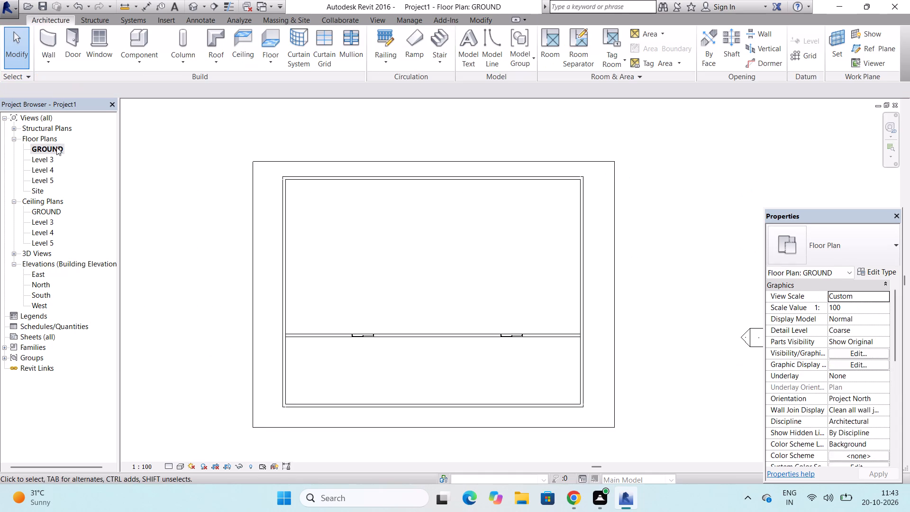
{"action": "key", "text": "Escape"}
{"action": "key", "text": "Escape"}
{"action": "key", "text": "Escape"}
{"action": "key", "text": "Escape"}
{"action": "key", "text": "Escape"}
{"action": "key", "text": "Escape"}
{"action": "key", "text": "Escape"}
{"action": "key", "text": "Escape"}
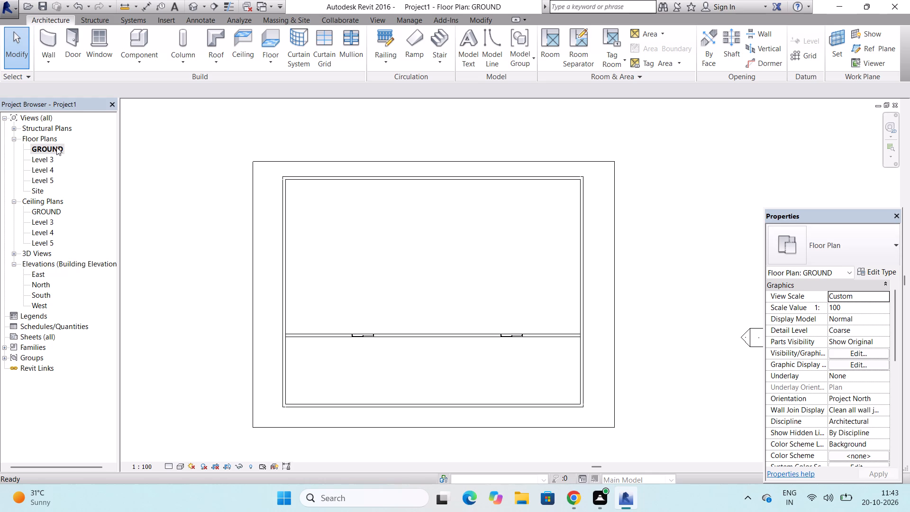
Dismiss the licence notification and examine the lowered exterior walls in the South elevation and the 3D view.
{"action": "key", "text": "Escape"}
{"action": "key", "text": "Escape"}
{"action": "key", "text": "Escape"}
{"action": "key", "text": "Escape"}
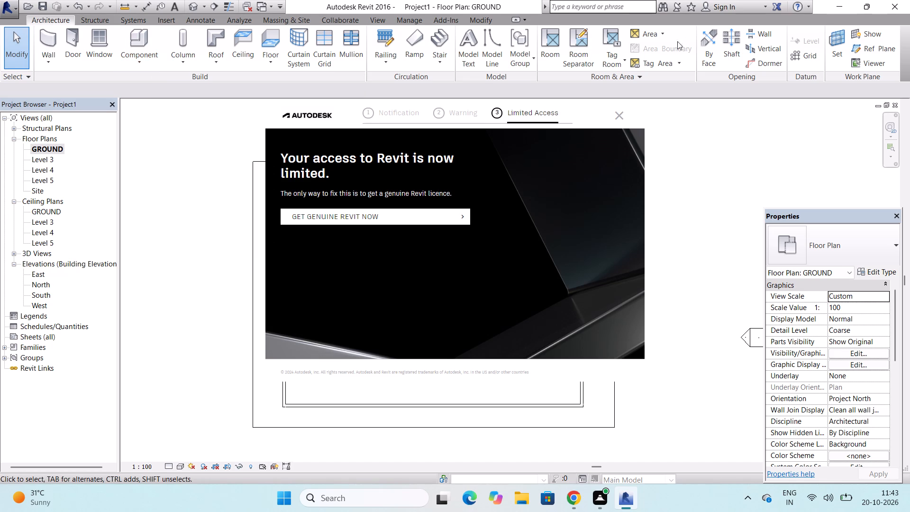
{"action": "left_click", "coordinate": [618, 114]}
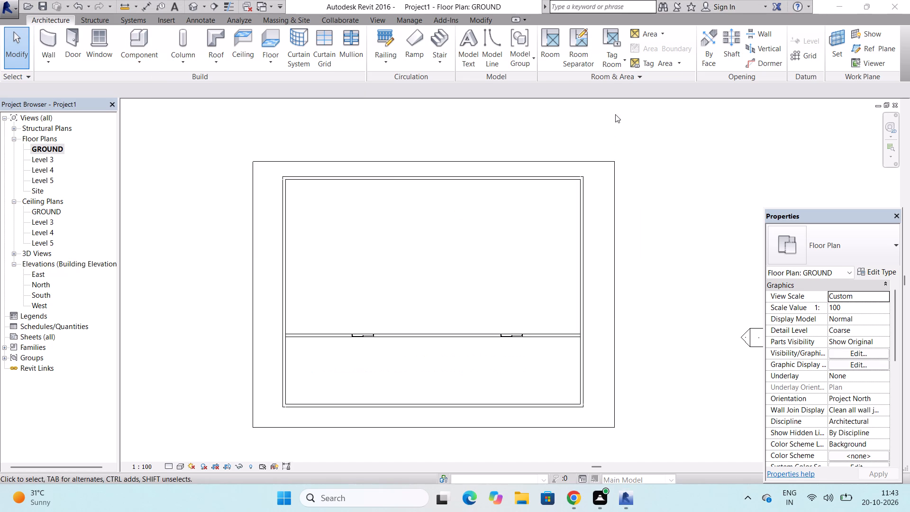
{"action": "double_click", "coordinate": [40, 296]}
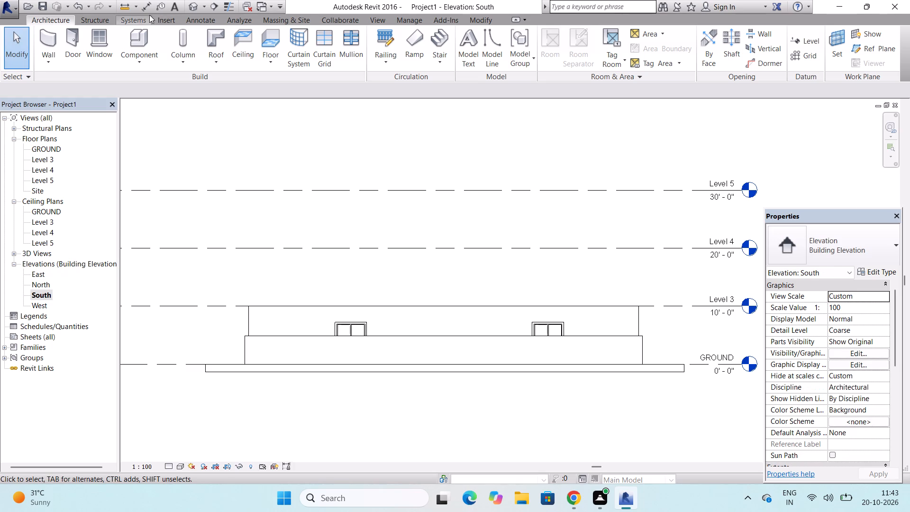
{"action": "double_click", "coordinate": [197, 3]}
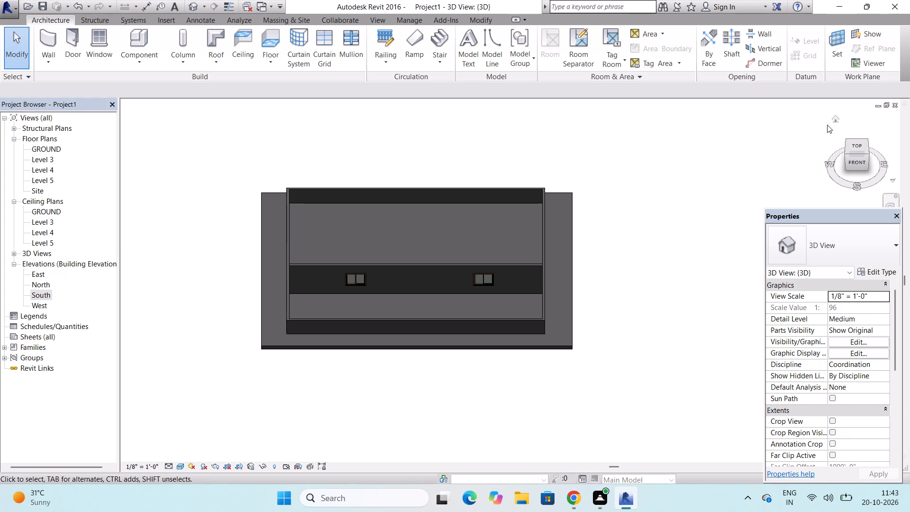
{"action": "left_click_drag", "start_coordinate": [845, 153], "coordinate": [842, 138]}
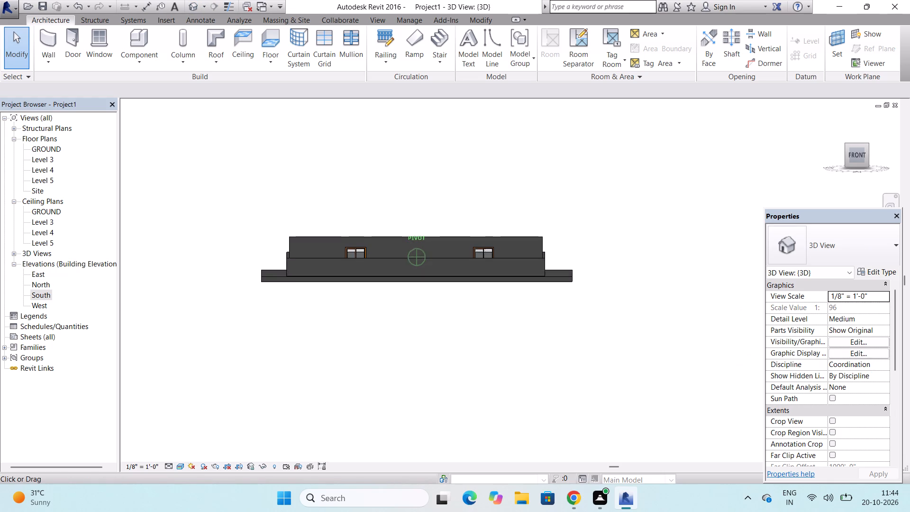
{"action": "left_click_drag", "start_coordinate": [842, 138], "coordinate": [836, 122]}
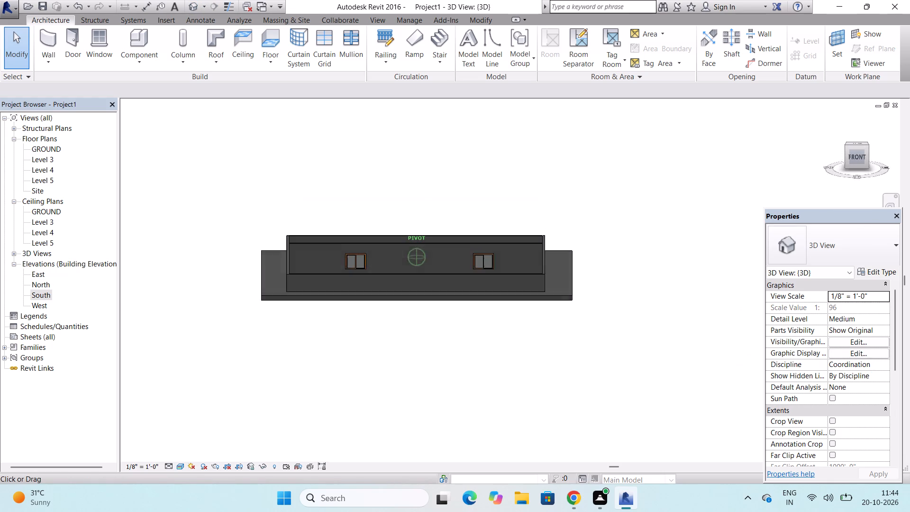
{"action": "left_click_drag", "start_coordinate": [836, 122], "coordinate": [836, 146]}
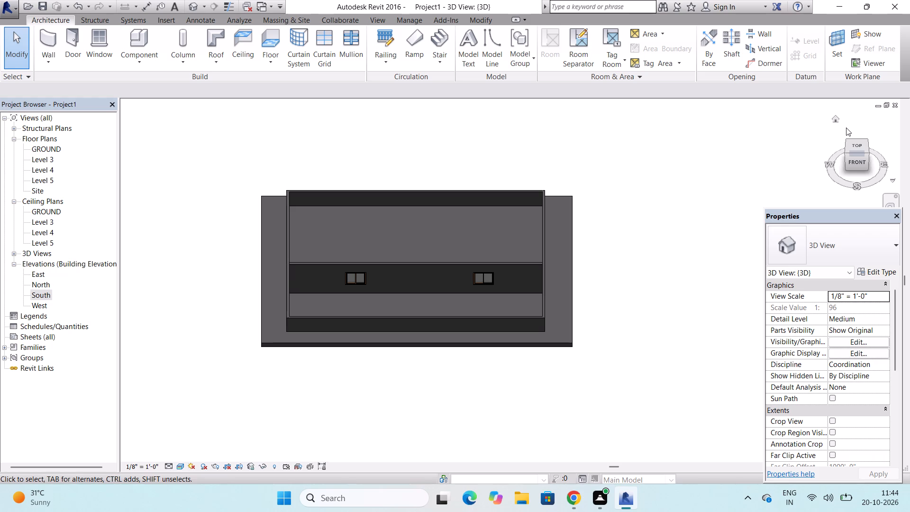
{"action": "left_click", "coordinate": [542, 287]}
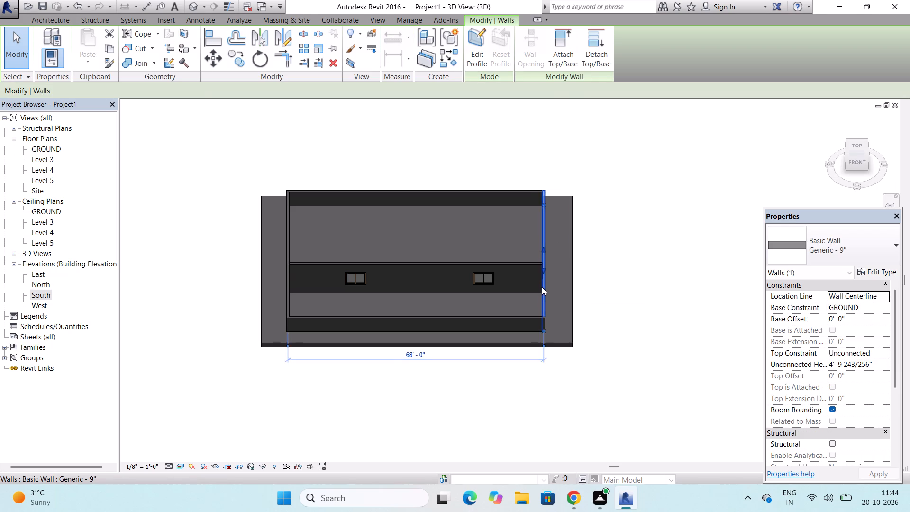
{"action": "scroll", "coordinate": [542, 287], "scroll_direction": "up", "scroll_amount": 4}
{"action": "scroll", "coordinate": [542, 287], "scroll_direction": "down", "scroll_amount": 2}
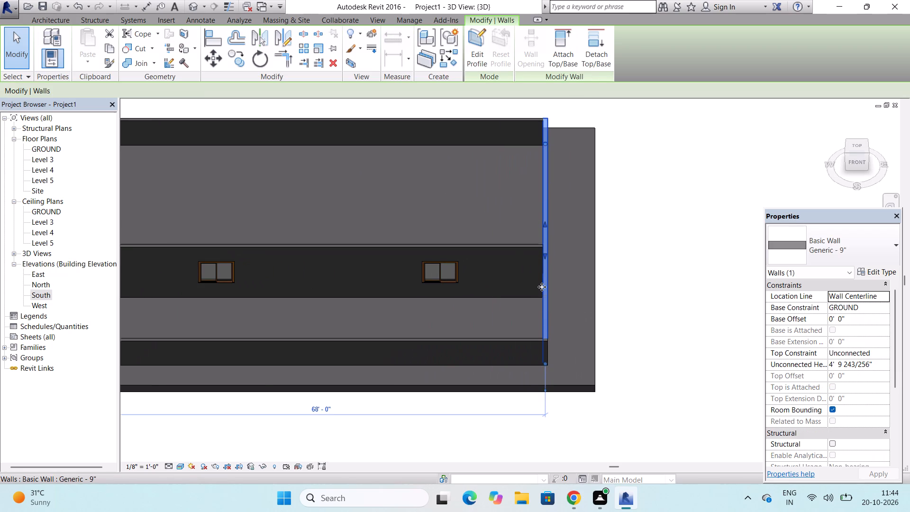
{"action": "scroll", "coordinate": [542, 287], "scroll_direction": "down", "scroll_amount": 2}
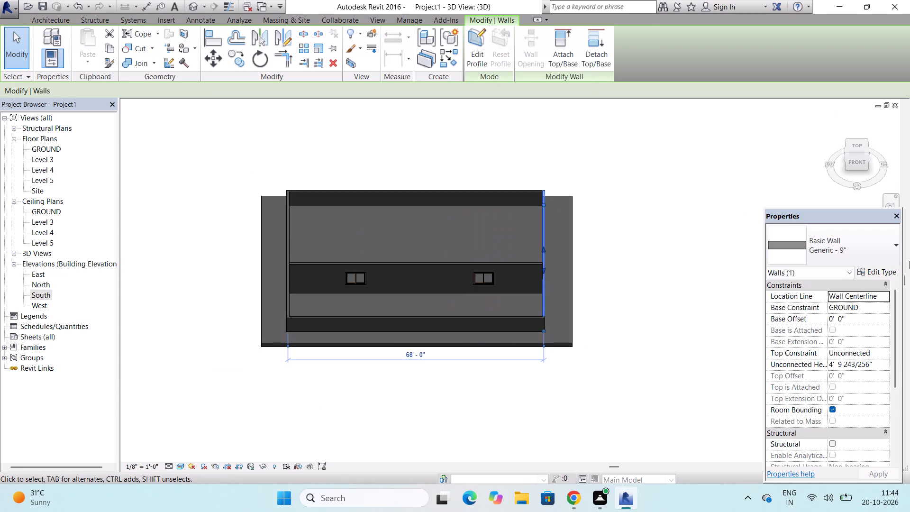
Undo the last four exterior wall height reductions, for the north, west, east and south walls.
{"action": "key", "text": "ctrl+z"}
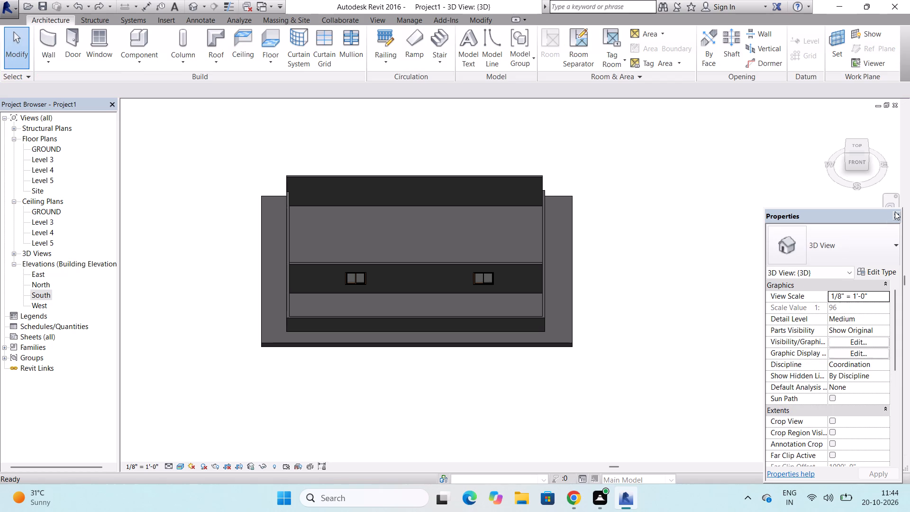
{"action": "key", "text": "ctrl+z"}
{"action": "key", "text": "ctrl+z"}
{"action": "key", "text": "ctrl+z"}
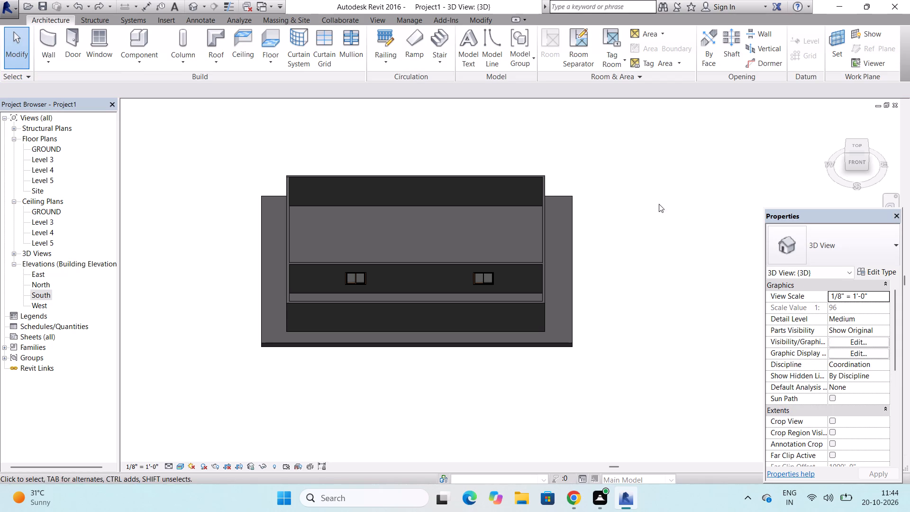
Delete the south exterior wall in front of the windowed wall.
{"action": "left_click", "coordinate": [439, 308]}
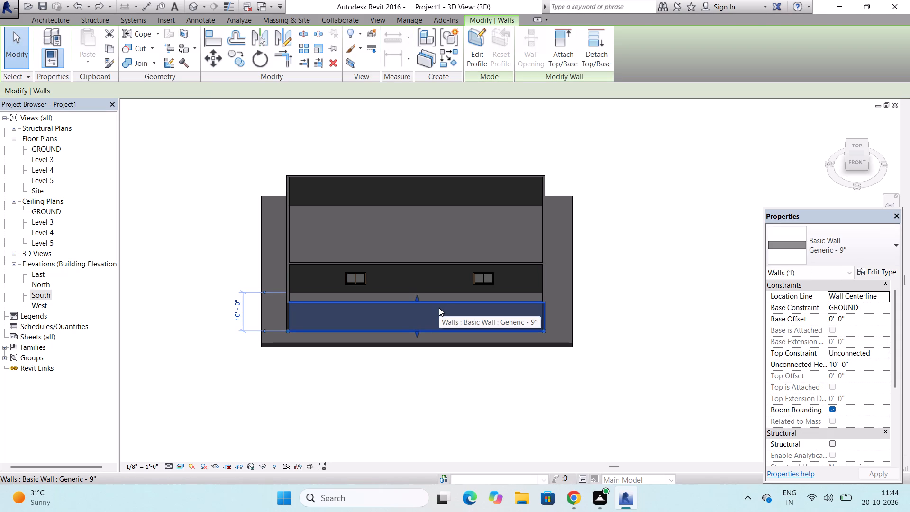
{"action": "key", "text": "Delete"}
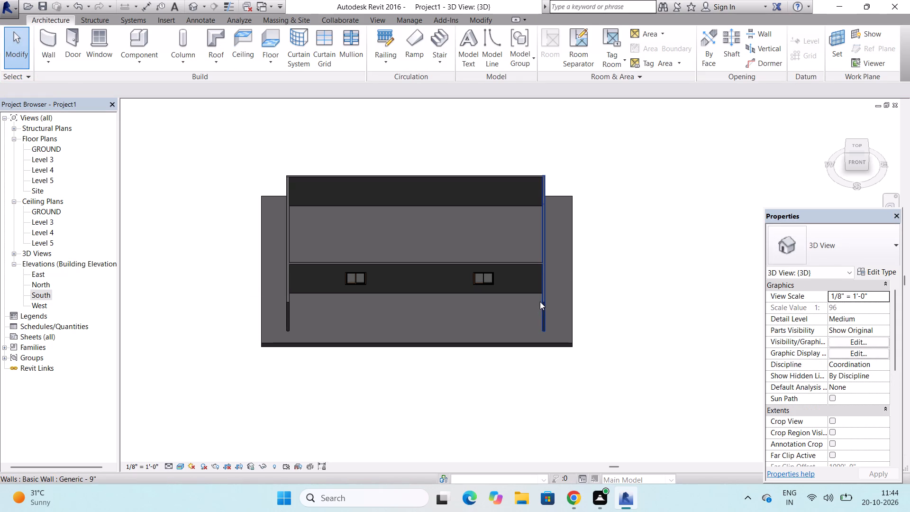
In the GROUND floor plan, shorten the east exterior wall so its south end meets the windowed wall.
{"action": "left_click", "coordinate": [540, 302]}
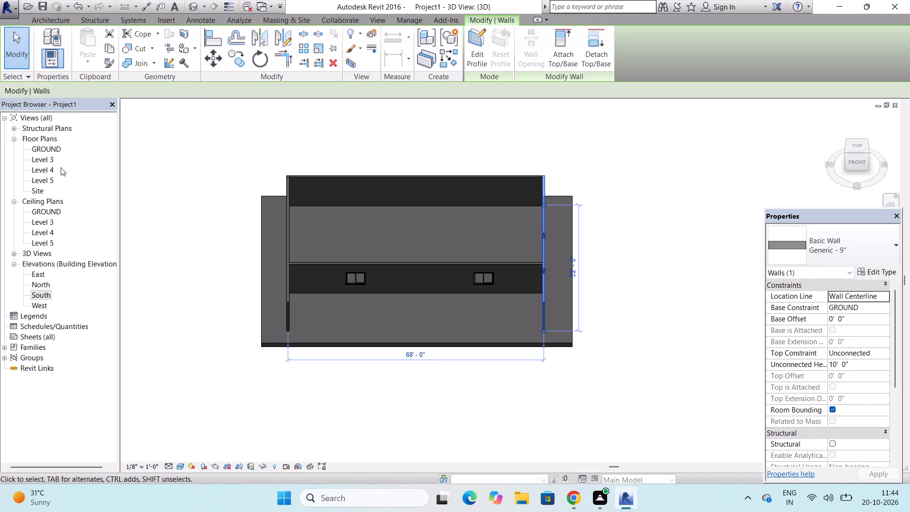
{"action": "double_click", "coordinate": [49, 296]}
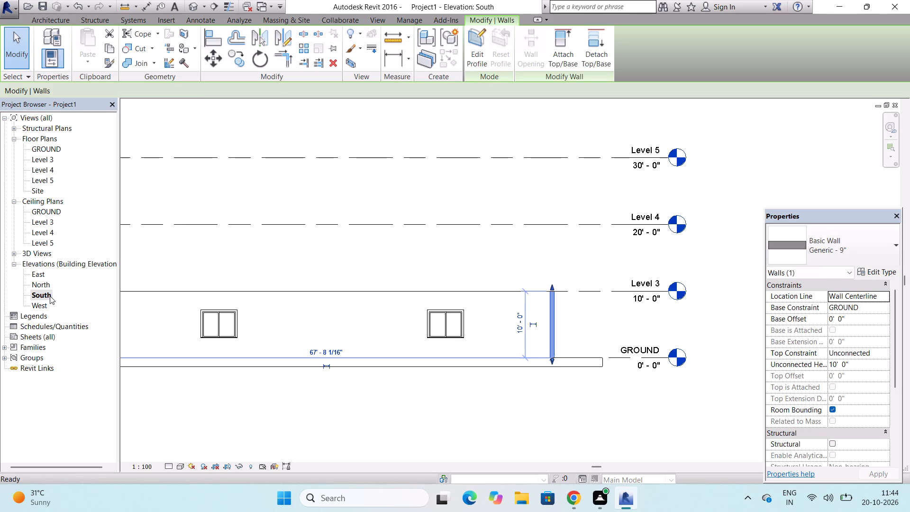
{"action": "double_click", "coordinate": [48, 146]}
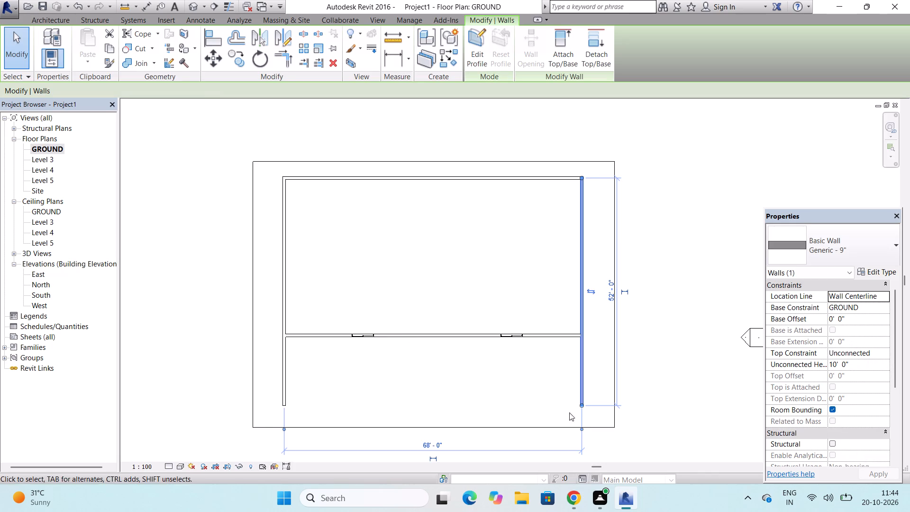
{"action": "left_click_drag", "start_coordinate": [581, 403], "coordinate": [581, 391]}
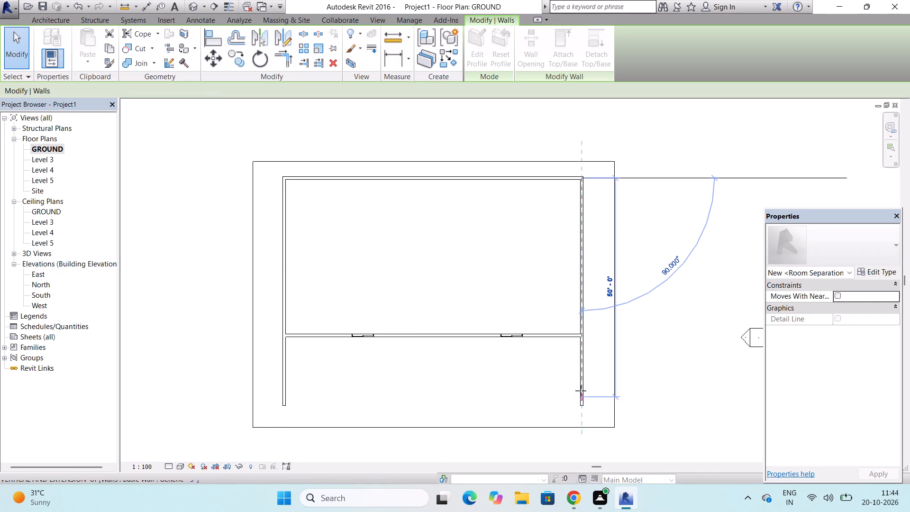
{"action": "left_click_drag", "start_coordinate": [581, 391], "coordinate": [579, 336]}
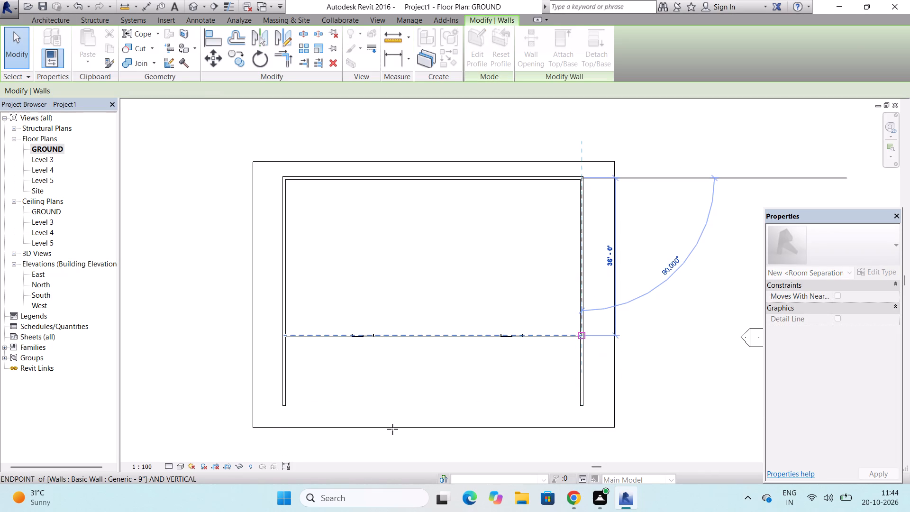
Shorten the west exterior wall so its south end meets the windowed wall, closing the rectangular wall outline.
{"action": "left_click", "coordinate": [285, 399]}
{"action": "left_click_drag", "start_coordinate": [285, 405], "coordinate": [284, 342]}
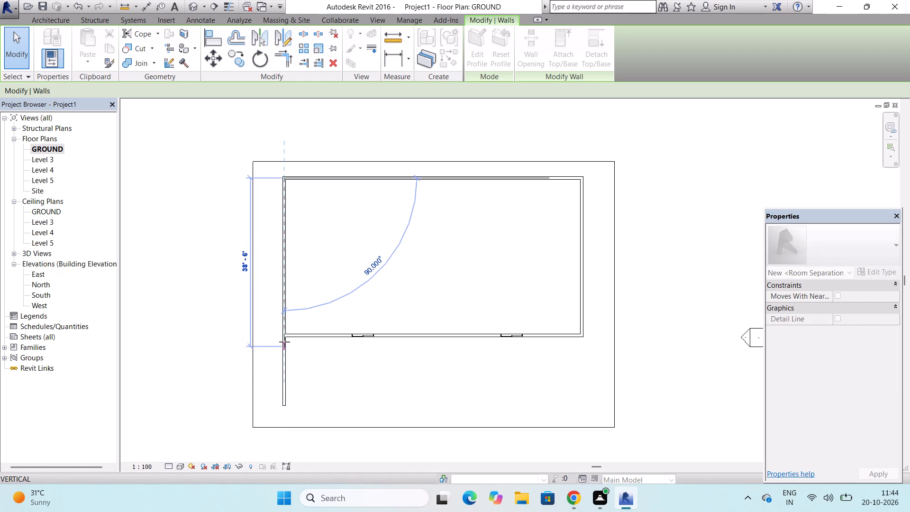
{"action": "left_click_drag", "start_coordinate": [284, 342], "coordinate": [286, 336]}
{"action": "key", "text": "Delete"}
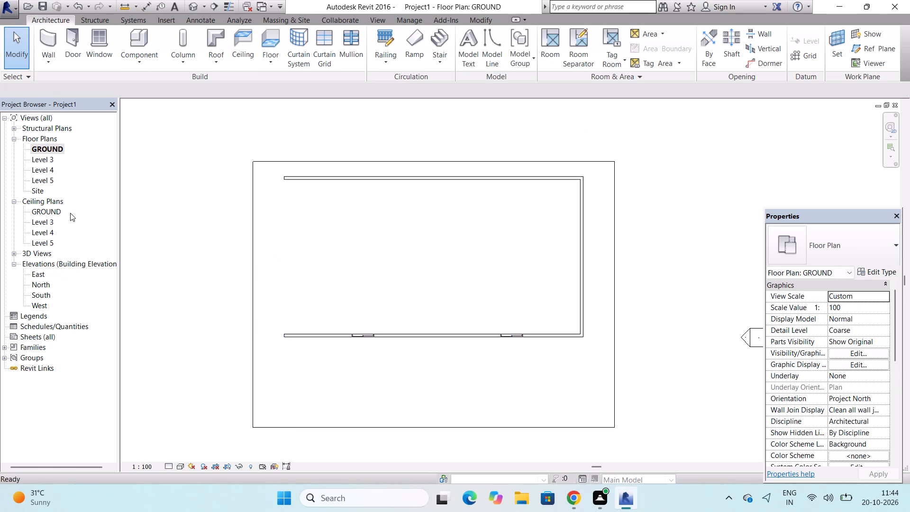
{"action": "key", "text": "ctrl+z"}
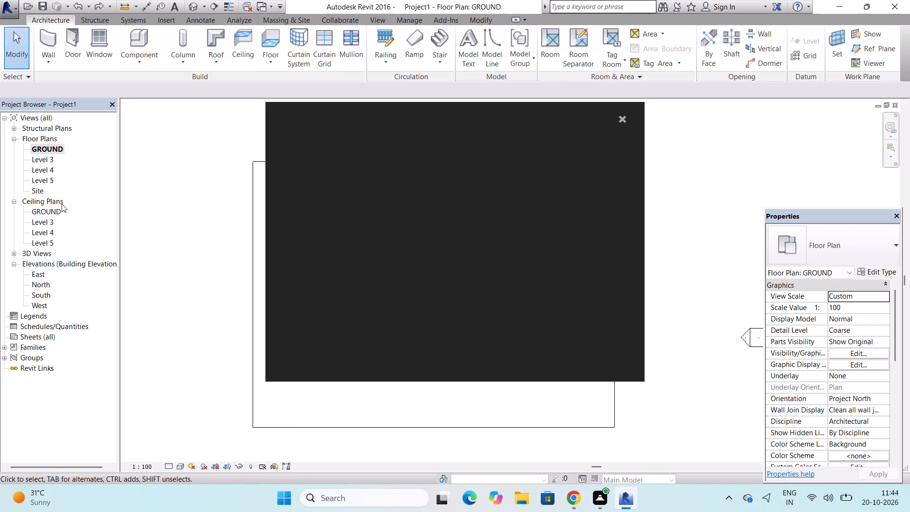
{"action": "left_click", "coordinate": [623, 120]}
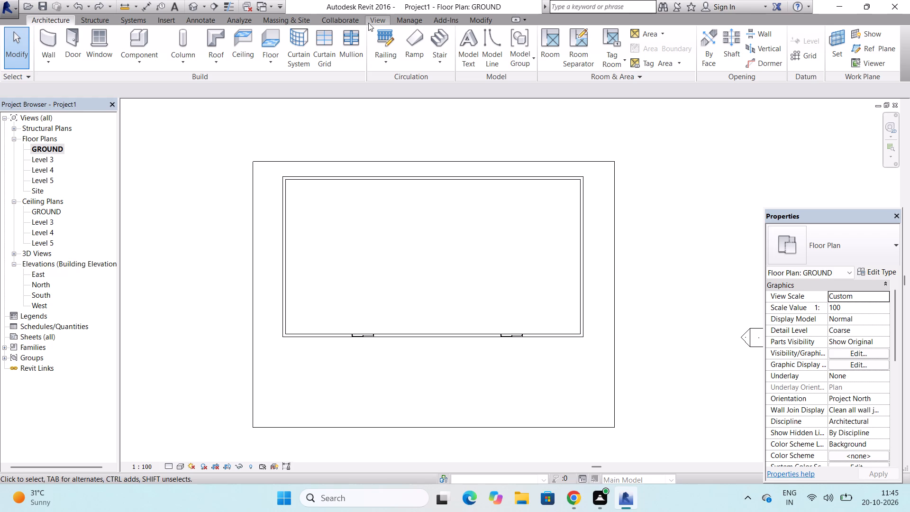
In the GROUND floor plan, sketch a 600 x 1200mm grid ceiling bounded by the outer faces of the four walls.
{"action": "left_click", "coordinate": [187, 7]}
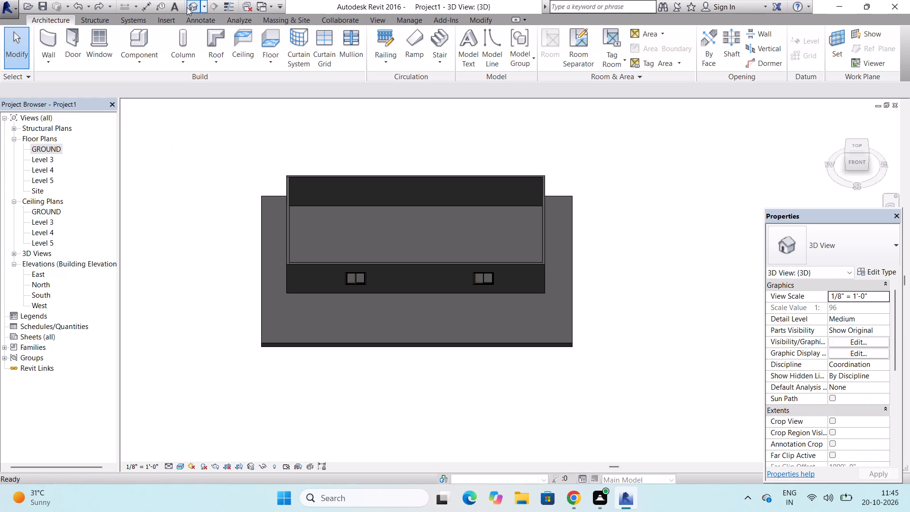
{"action": "double_click", "coordinate": [49, 147]}
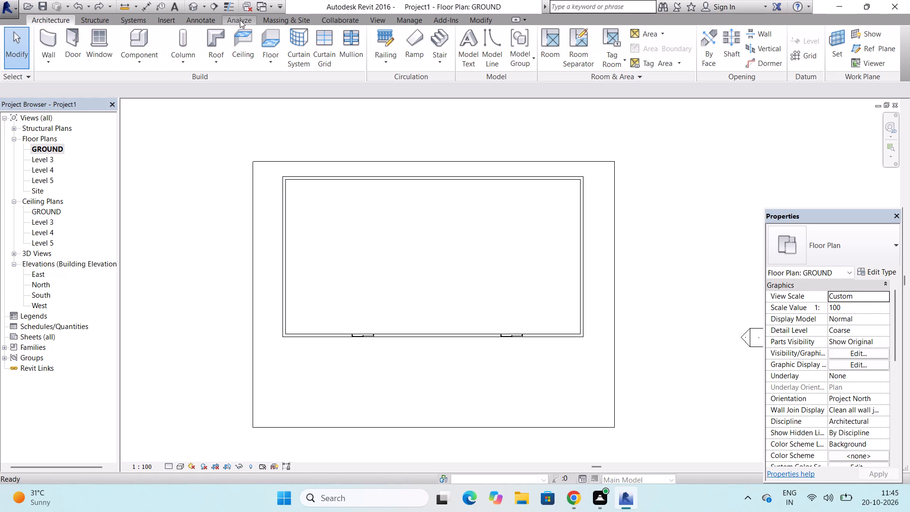
{"action": "left_click", "coordinate": [242, 51]}
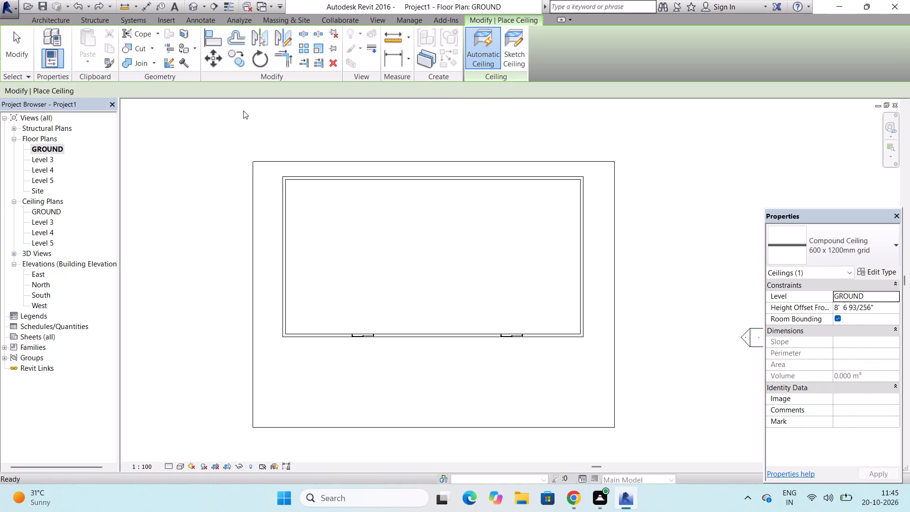
{"action": "left_click", "coordinate": [515, 60]}
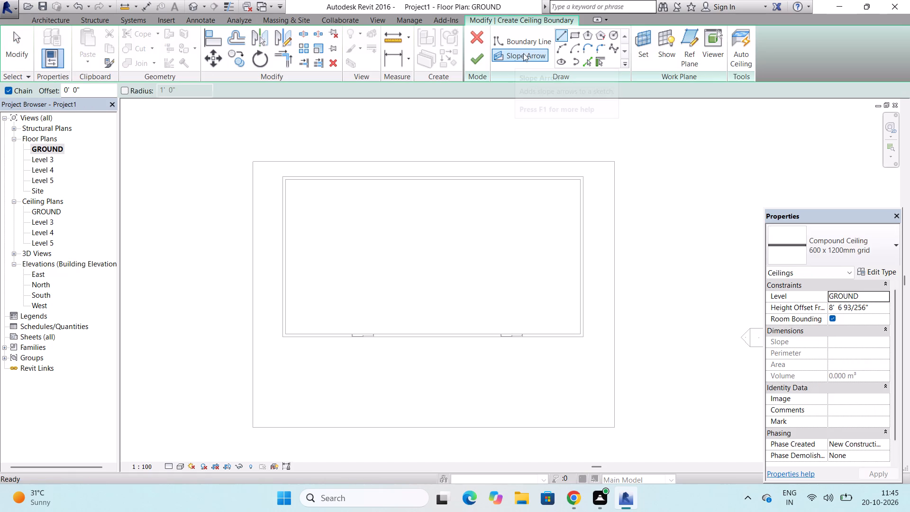
{"action": "left_click", "coordinate": [589, 58]}
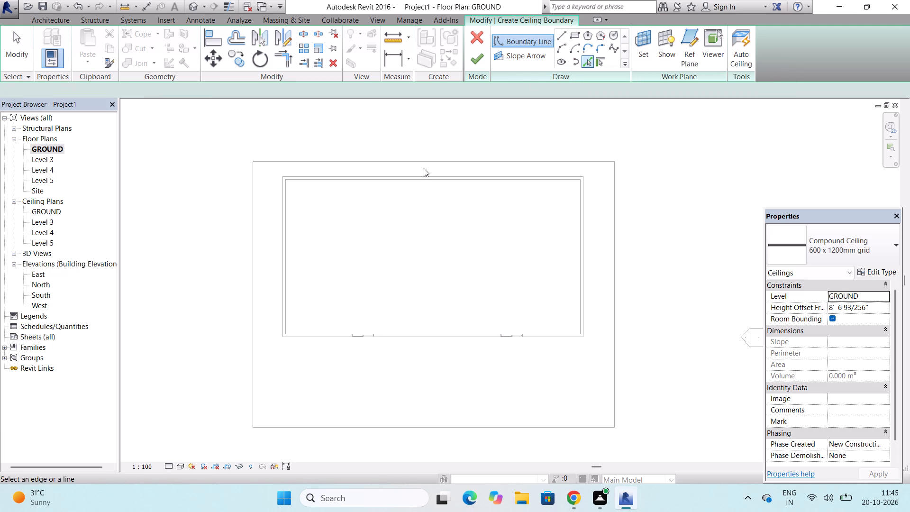
{"action": "left_click", "coordinate": [418, 174]}
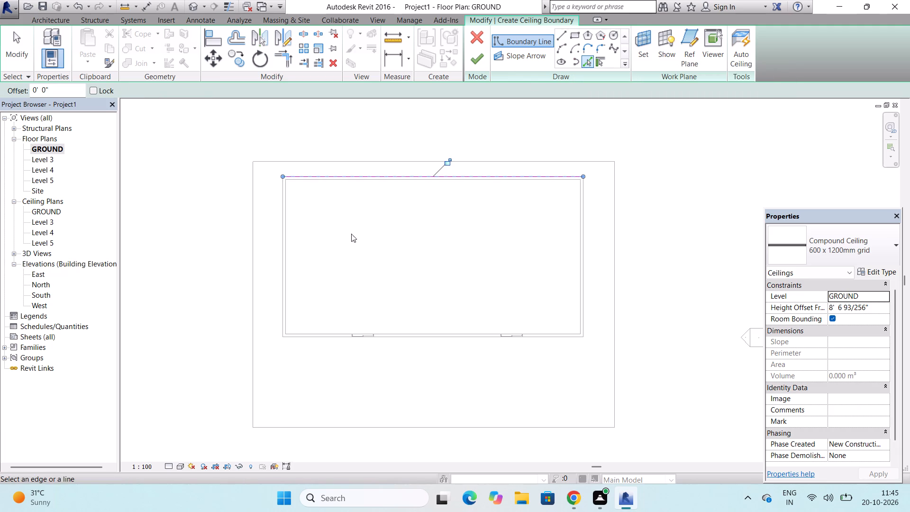
{"action": "left_click", "coordinate": [279, 255]}
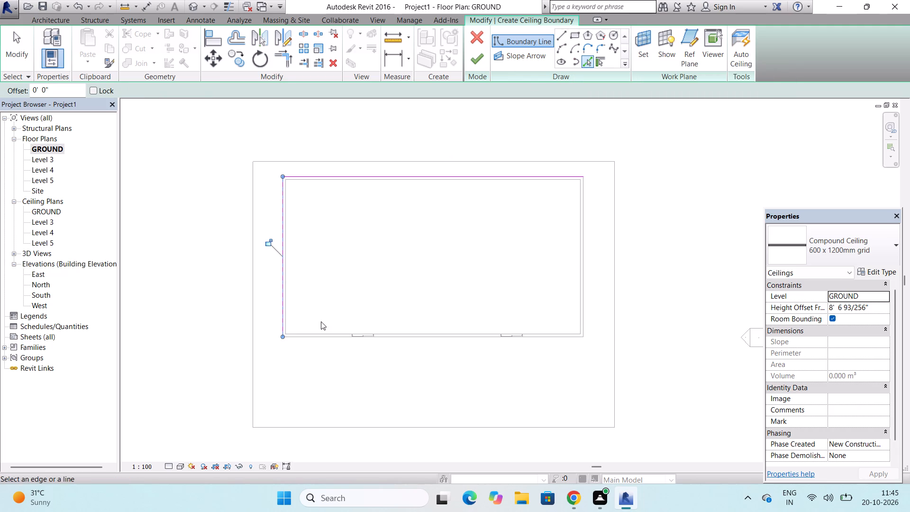
{"action": "left_click", "coordinate": [335, 338]}
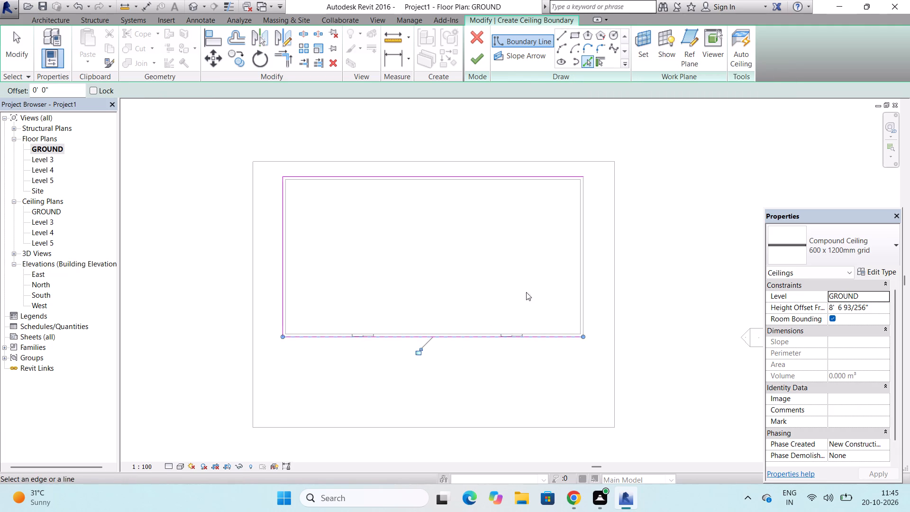
{"action": "left_click", "coordinate": [582, 262]}
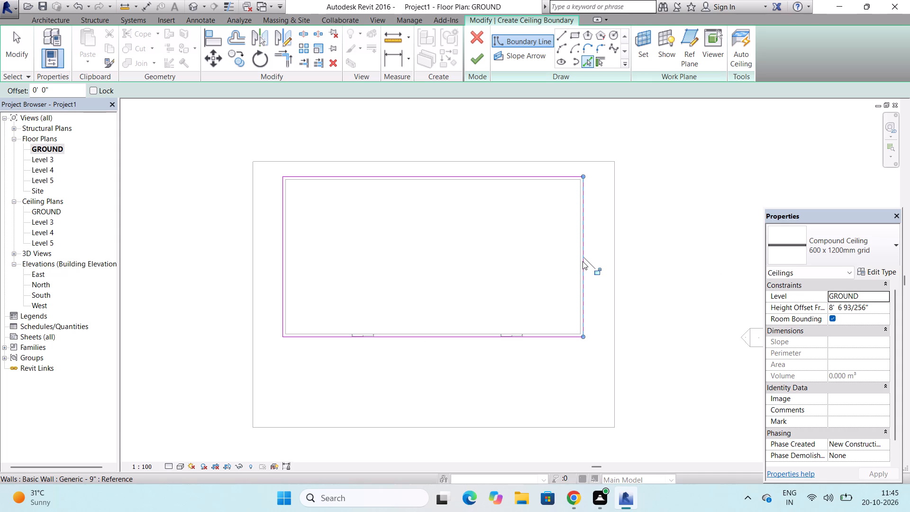
{"action": "left_click", "coordinate": [473, 60]}
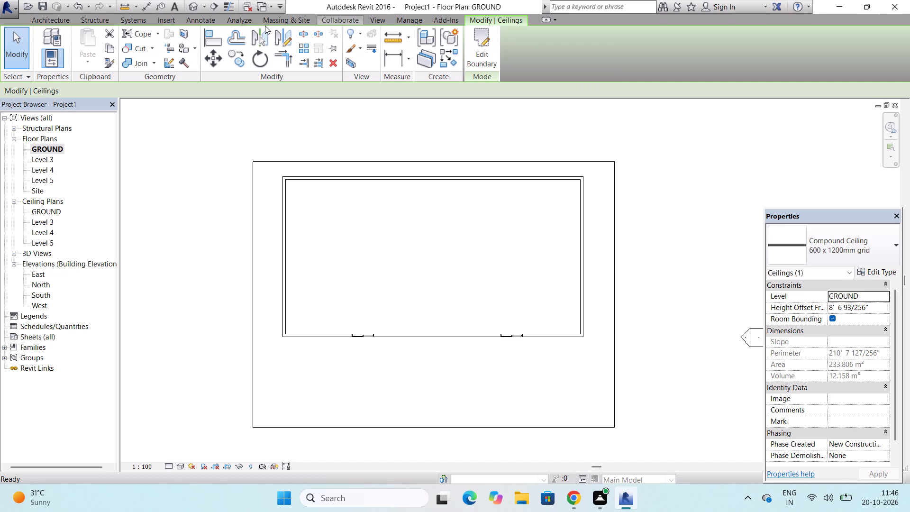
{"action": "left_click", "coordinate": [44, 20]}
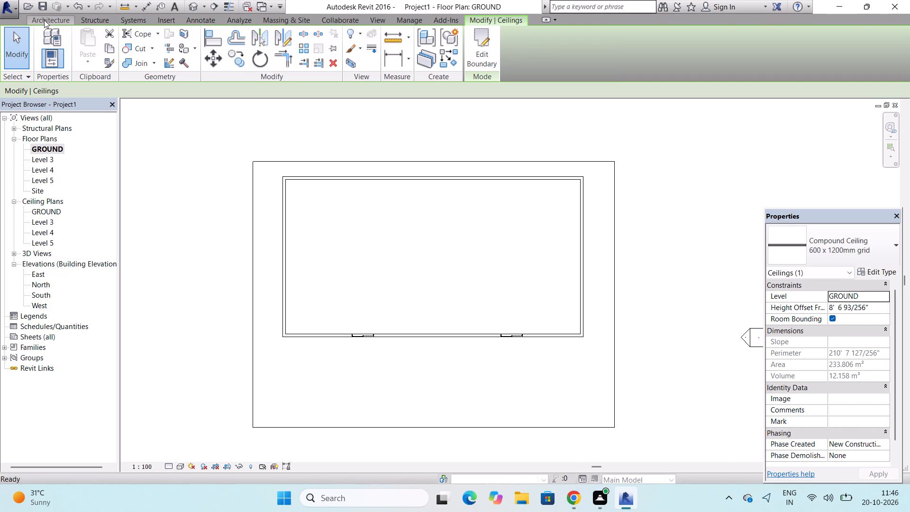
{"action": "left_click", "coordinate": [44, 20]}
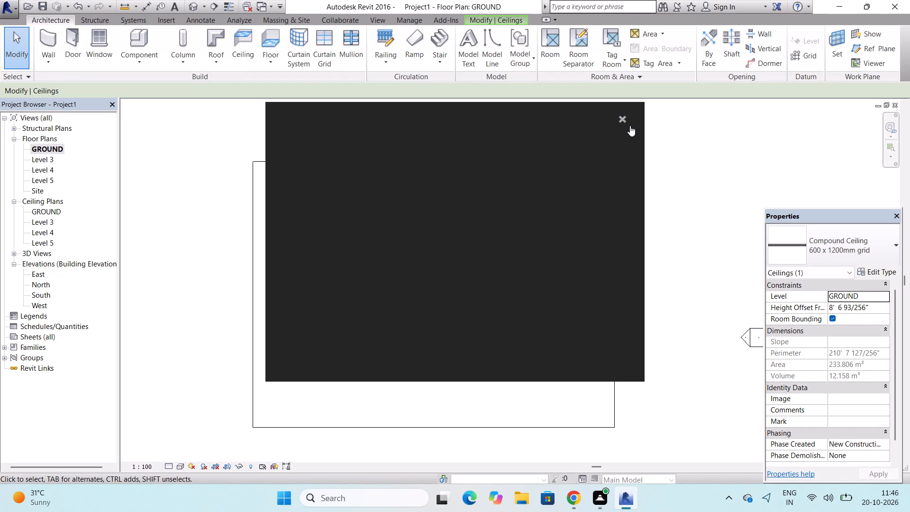
Dismiss the notification pop-up and examine the walls, windows and new ceiling in the 3D view.
{"action": "left_click", "coordinate": [625, 121]}
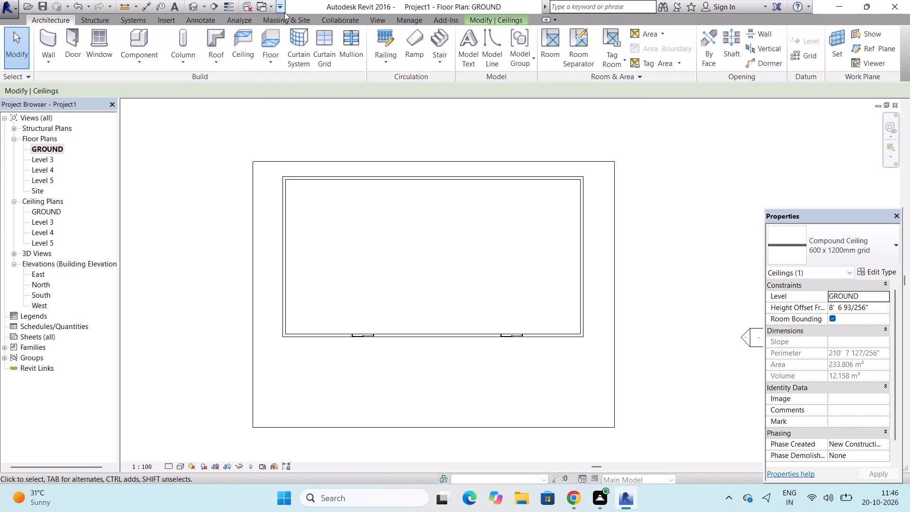
{"action": "double_click", "coordinate": [191, 8]}
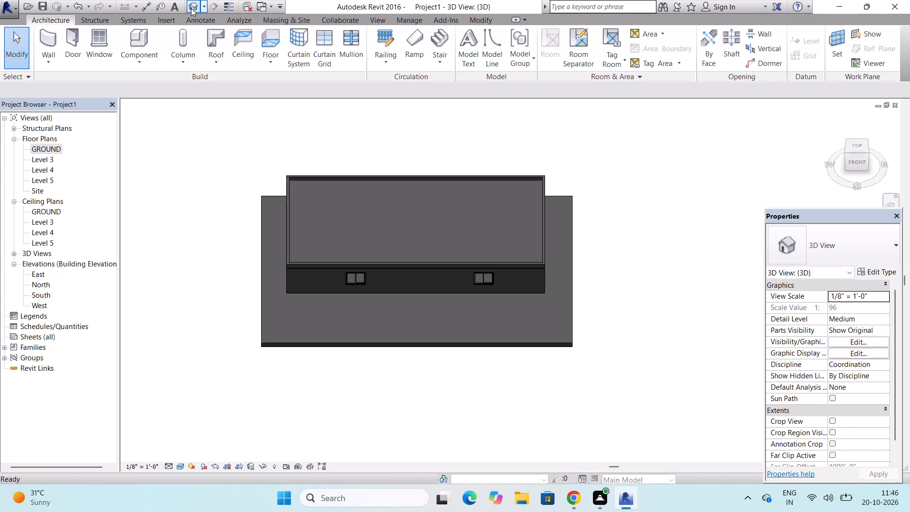
{"action": "scroll", "coordinate": [337, 266], "scroll_direction": "up", "scroll_amount": 6}
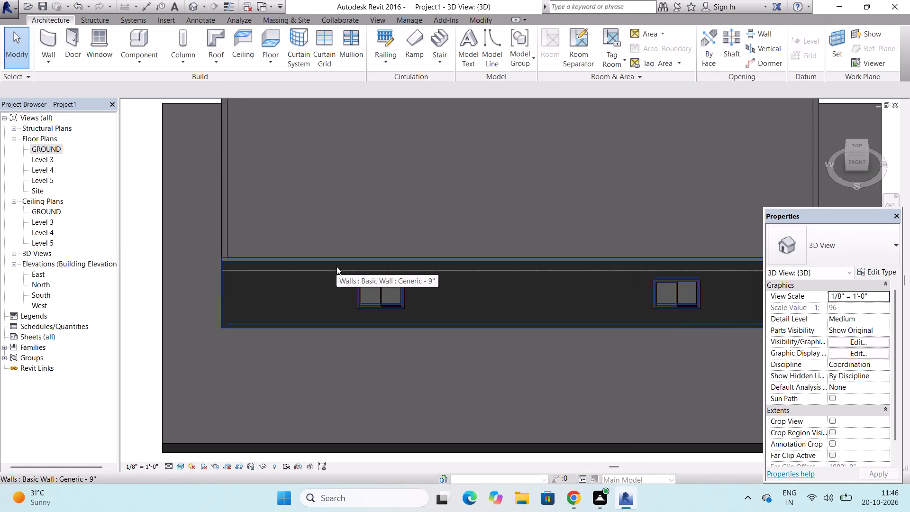
{"action": "scroll", "coordinate": [337, 266], "scroll_direction": "down", "scroll_amount": 5}
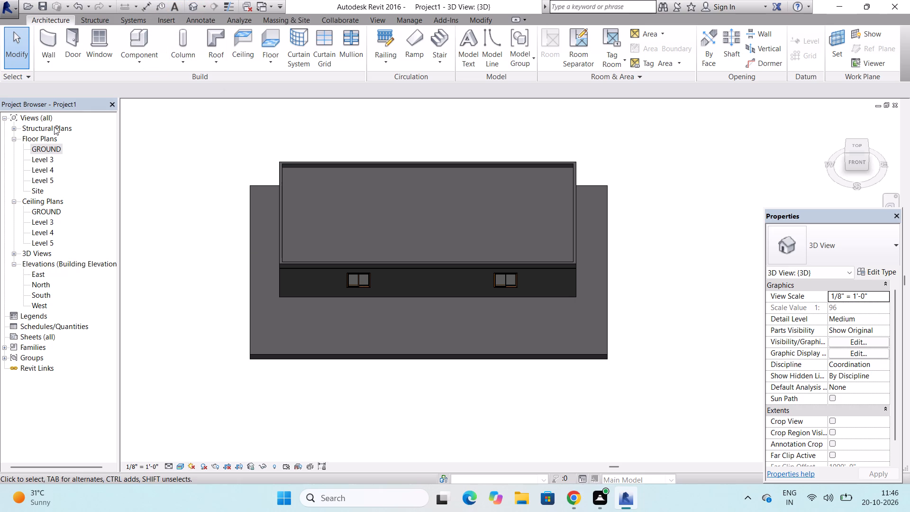
In the GROUND floor plan, start a component stair from GROUND to Level 3 with a U-shape winder run.
{"action": "double_click", "coordinate": [54, 148]}
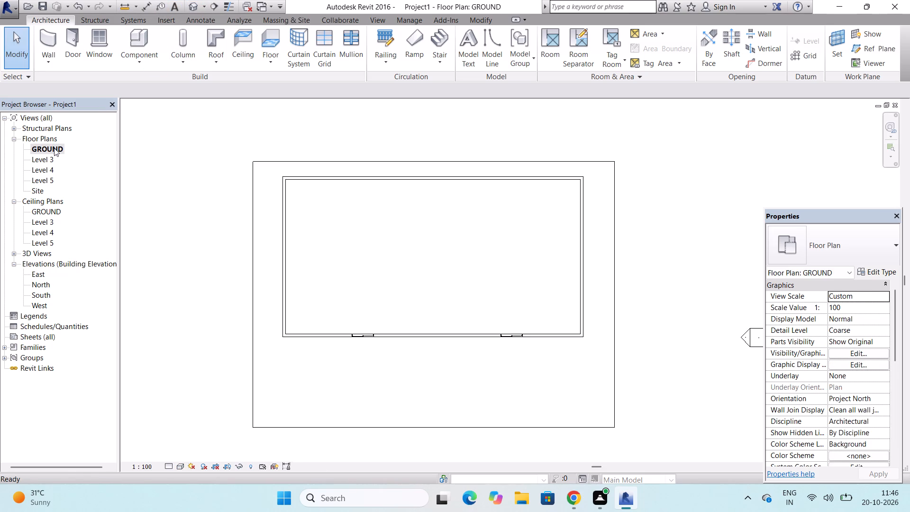
{"action": "left_click", "coordinate": [444, 34]}
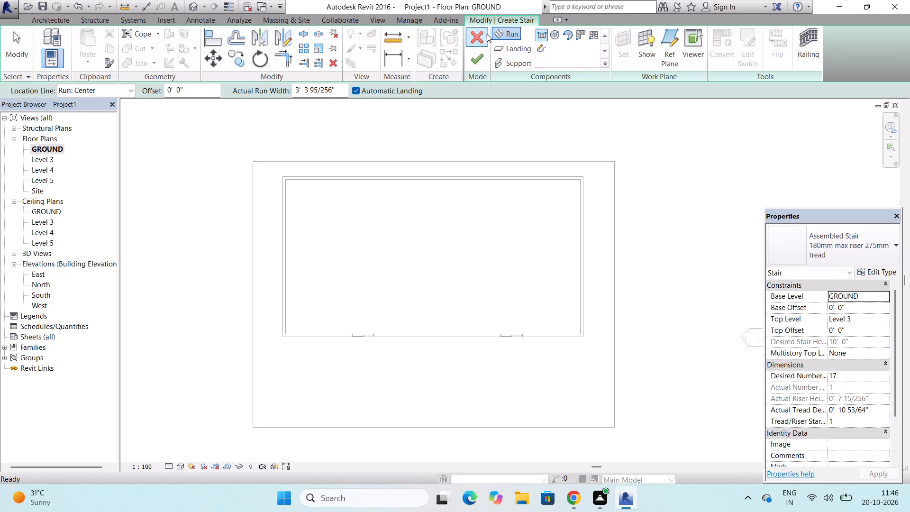
{"action": "left_click", "coordinate": [578, 40]}
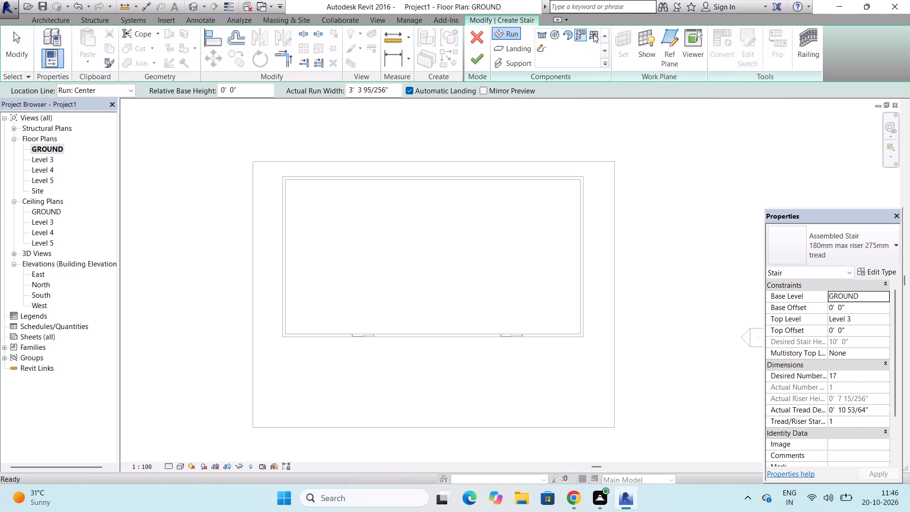
{"action": "left_click", "coordinate": [596, 30]}
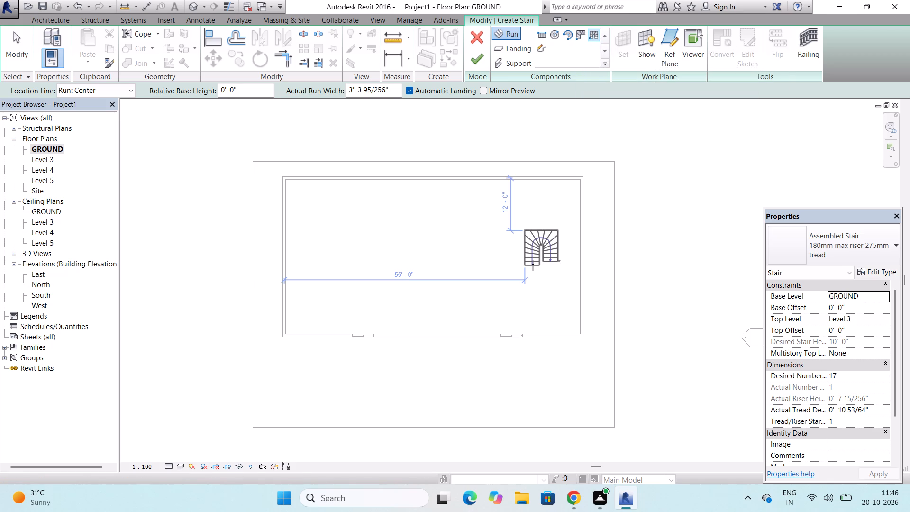
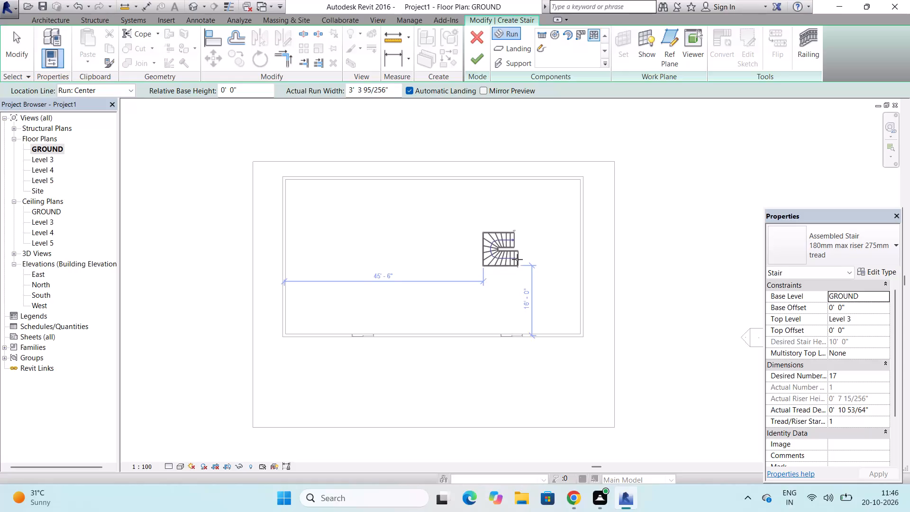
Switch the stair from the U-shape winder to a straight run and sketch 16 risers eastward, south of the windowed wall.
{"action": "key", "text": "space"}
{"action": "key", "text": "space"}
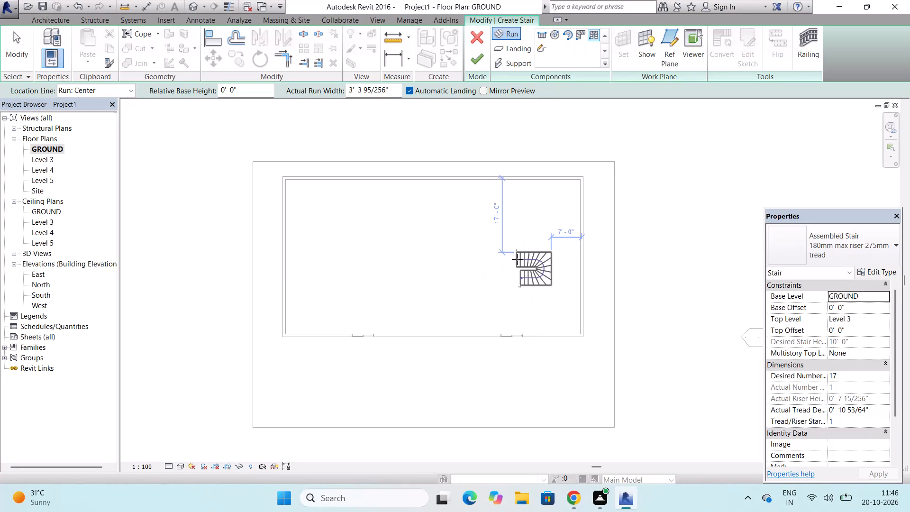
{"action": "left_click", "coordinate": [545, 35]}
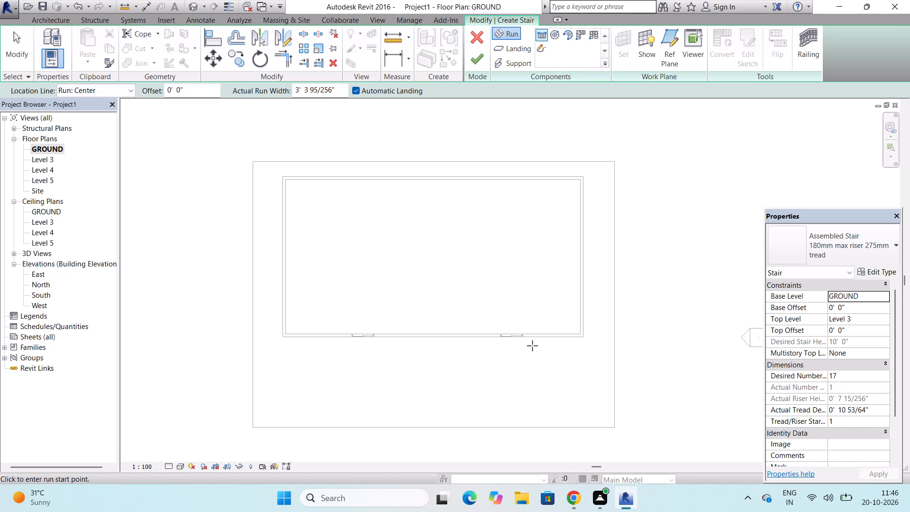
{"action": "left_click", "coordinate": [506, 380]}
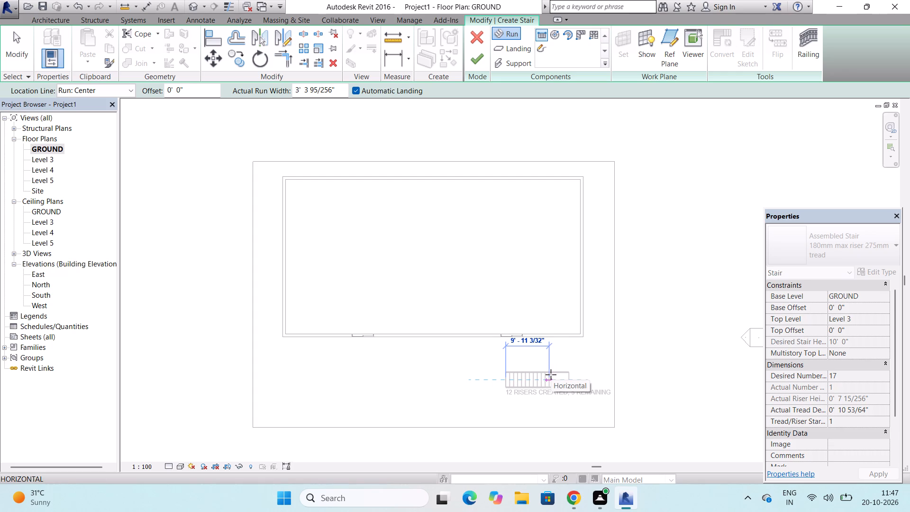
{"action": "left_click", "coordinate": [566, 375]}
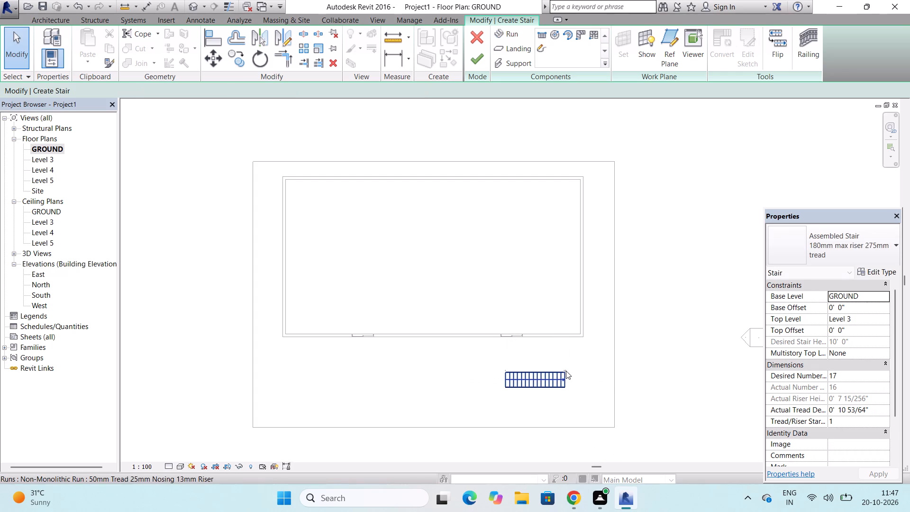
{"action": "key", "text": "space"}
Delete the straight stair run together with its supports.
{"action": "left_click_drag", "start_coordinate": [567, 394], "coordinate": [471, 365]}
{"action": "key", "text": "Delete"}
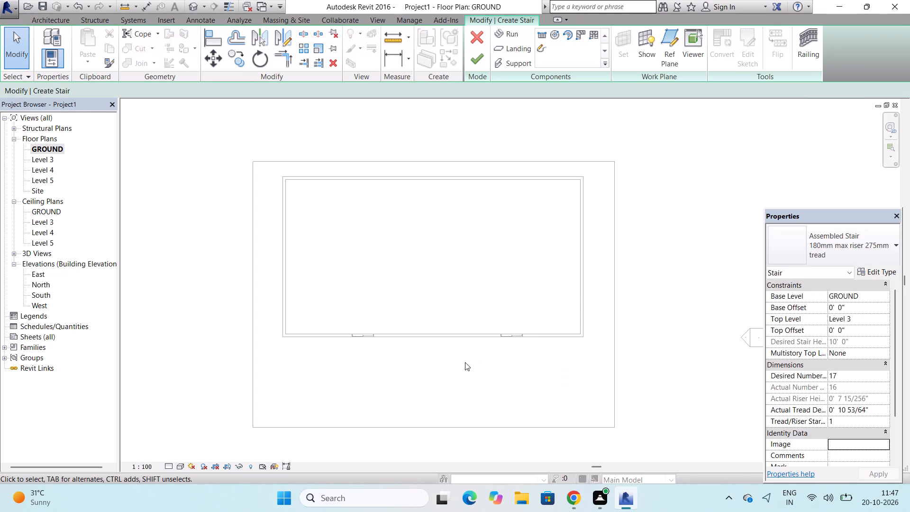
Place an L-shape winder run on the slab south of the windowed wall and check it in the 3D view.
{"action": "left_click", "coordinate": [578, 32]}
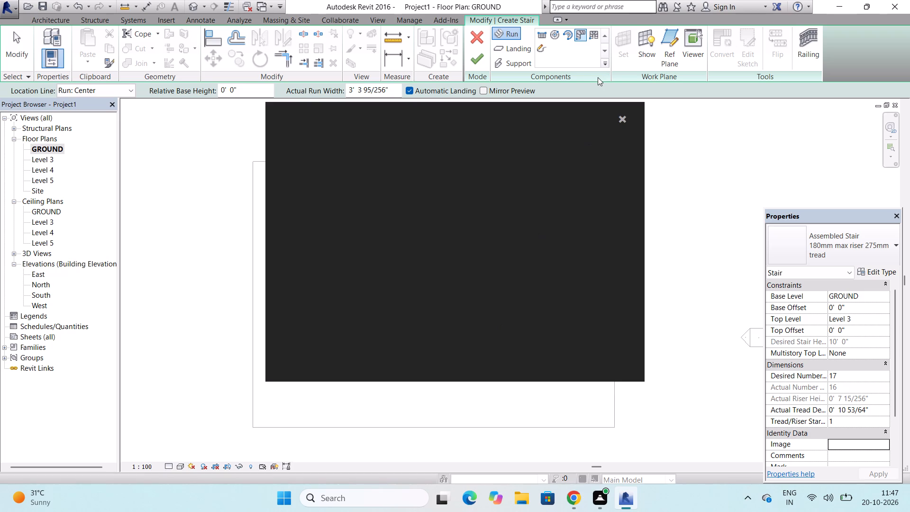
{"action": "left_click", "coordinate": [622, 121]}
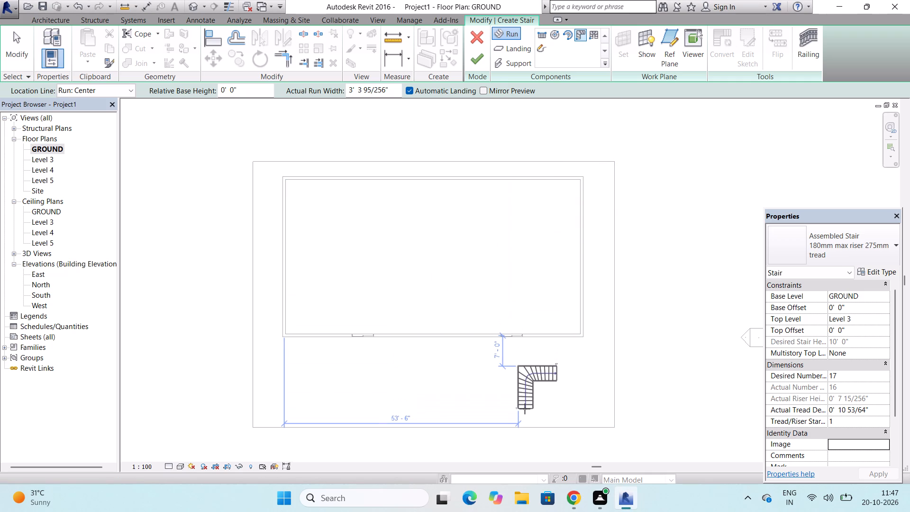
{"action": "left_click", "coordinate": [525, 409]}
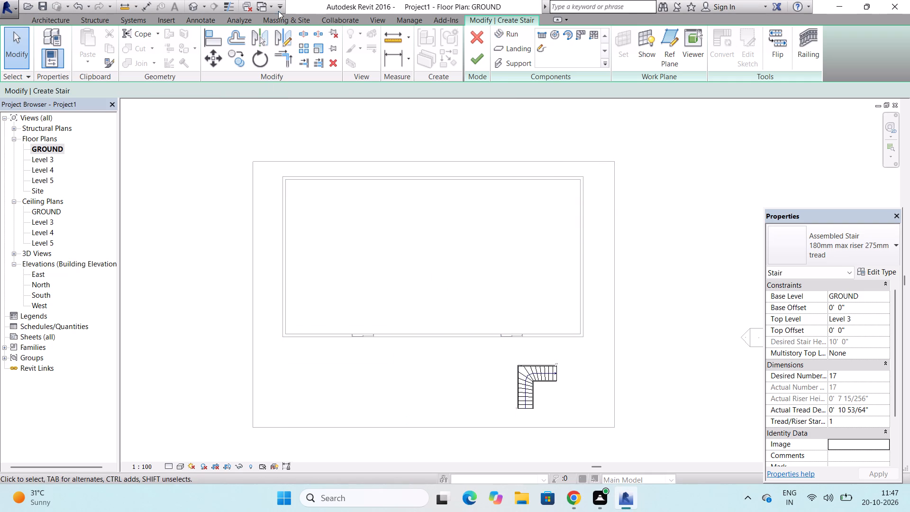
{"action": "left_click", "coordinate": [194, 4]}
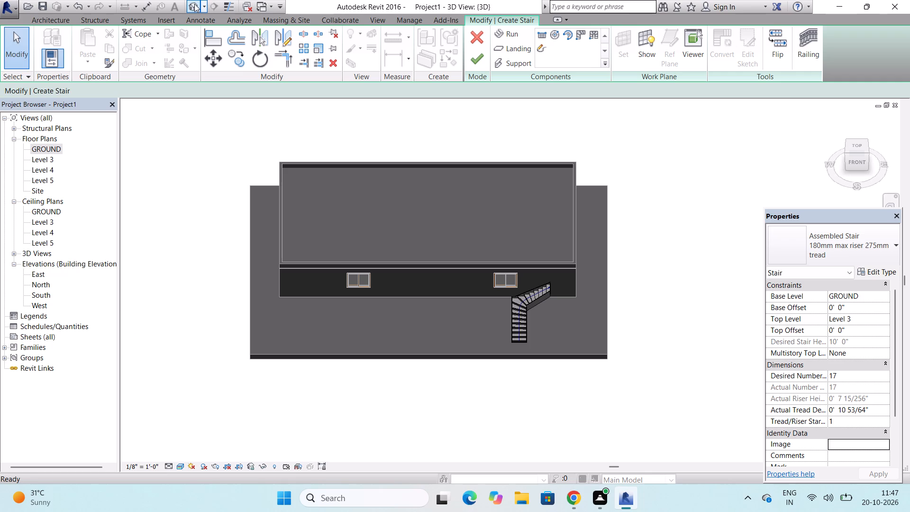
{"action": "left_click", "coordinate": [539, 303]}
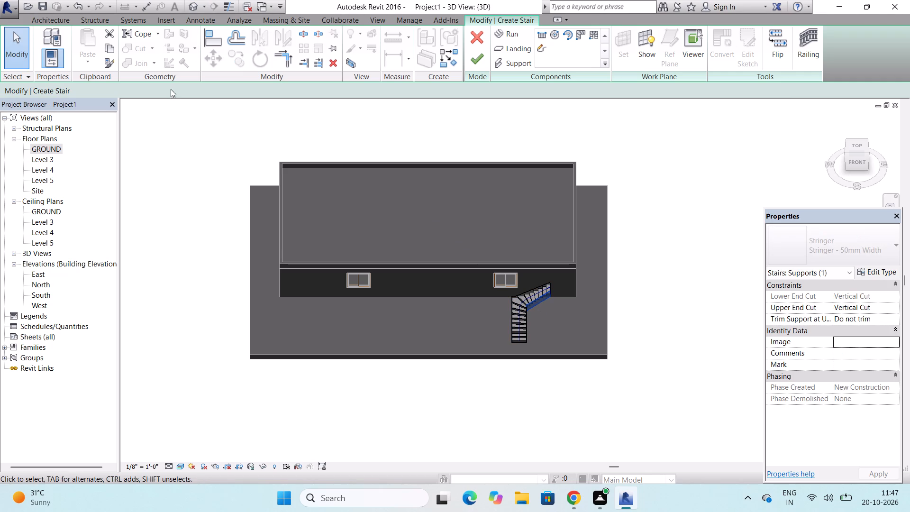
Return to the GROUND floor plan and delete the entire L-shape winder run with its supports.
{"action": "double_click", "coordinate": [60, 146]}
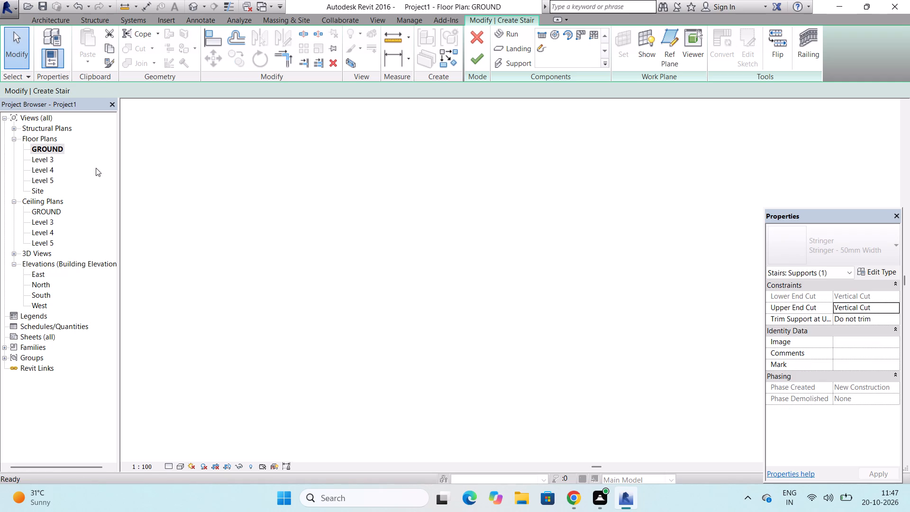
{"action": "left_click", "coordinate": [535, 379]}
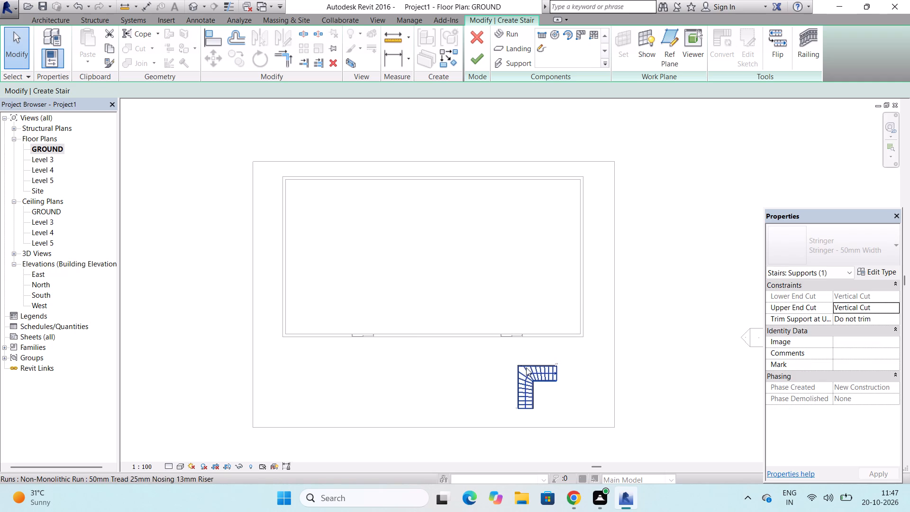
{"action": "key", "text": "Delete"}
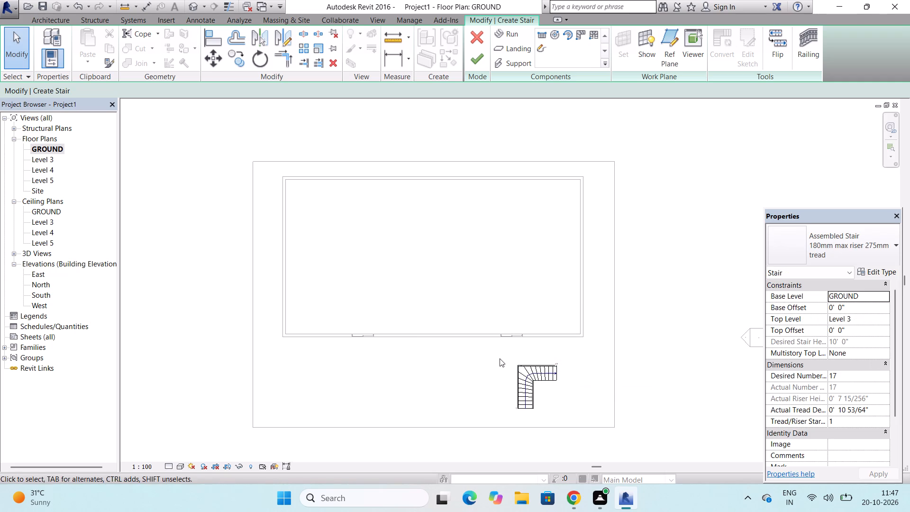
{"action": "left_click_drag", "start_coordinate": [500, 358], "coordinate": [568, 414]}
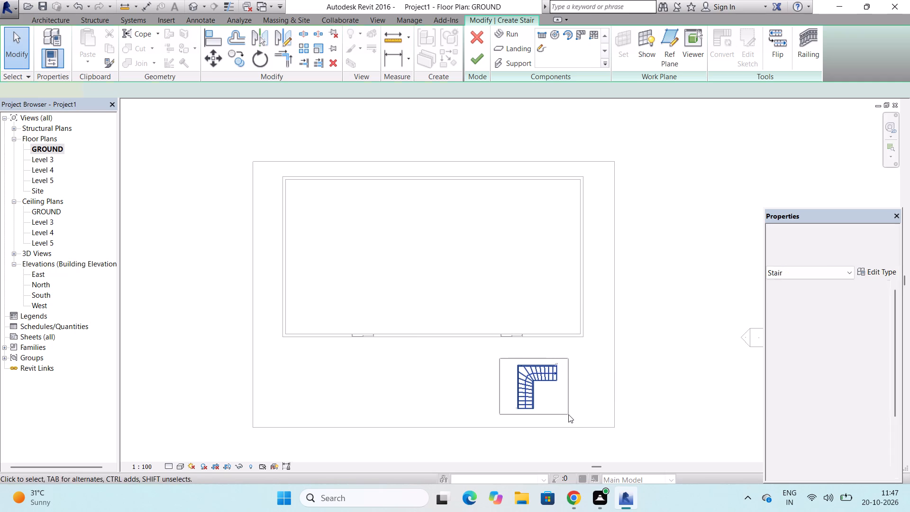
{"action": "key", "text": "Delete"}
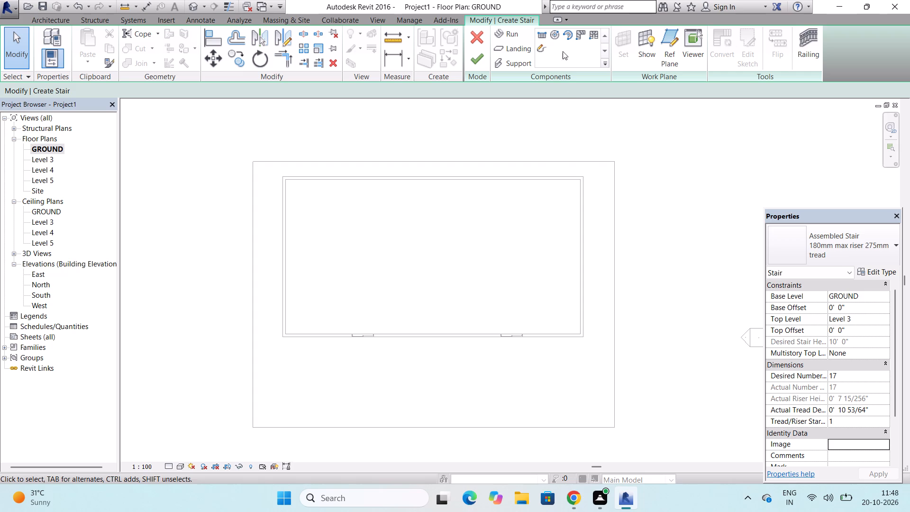
South of the windowed wall, sketch a 14-riser straight run about 11'-9" long eastward and a parallel 3-riser return run with automatic landing.
{"action": "left_click", "coordinate": [543, 36]}
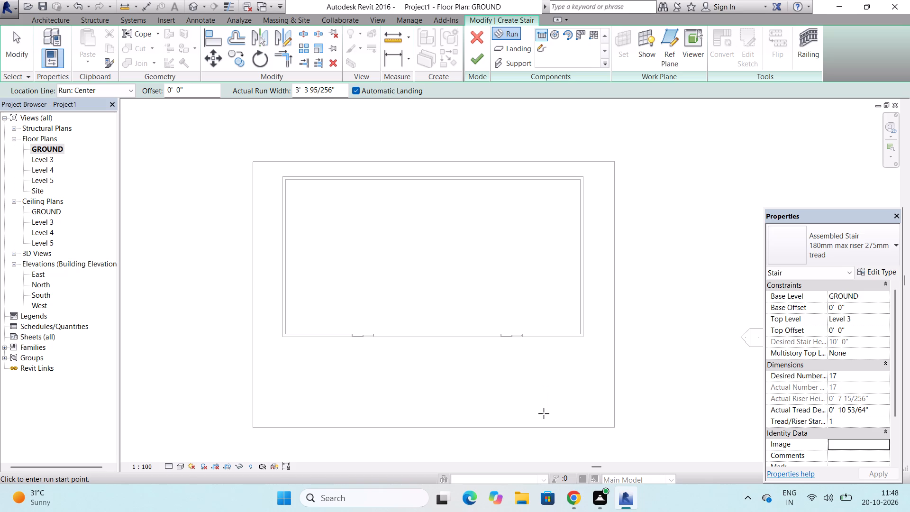
{"action": "scroll", "coordinate": [544, 413], "scroll_direction": "up", "scroll_amount": 1}
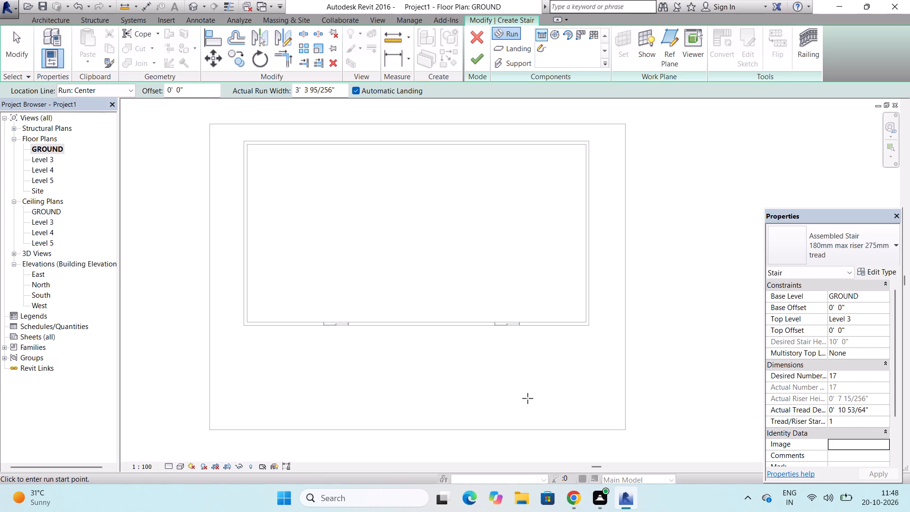
{"action": "left_click", "coordinate": [522, 398]}
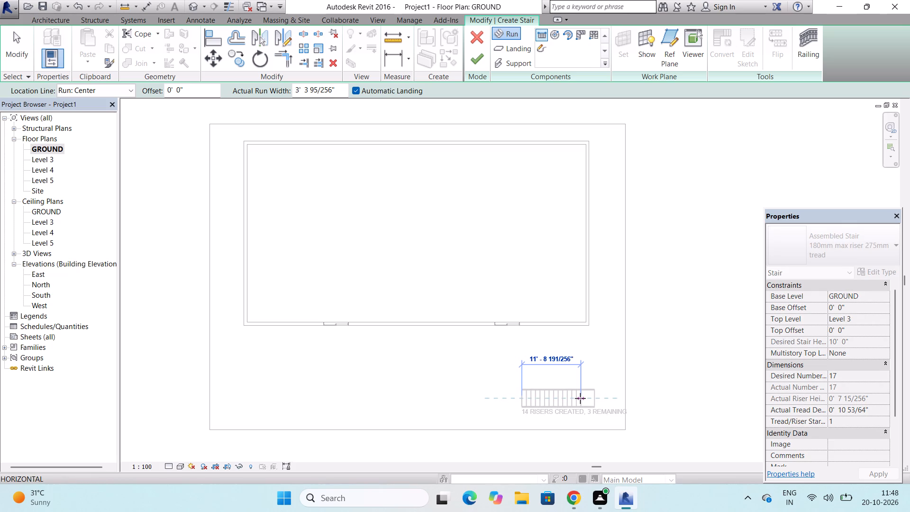
{"action": "left_click", "coordinate": [580, 398]}
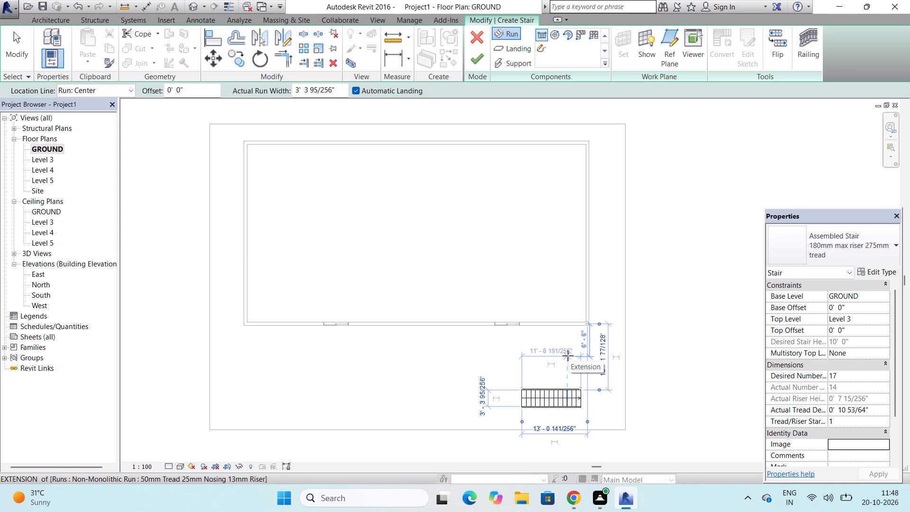
{"action": "left_click", "coordinate": [568, 356]}
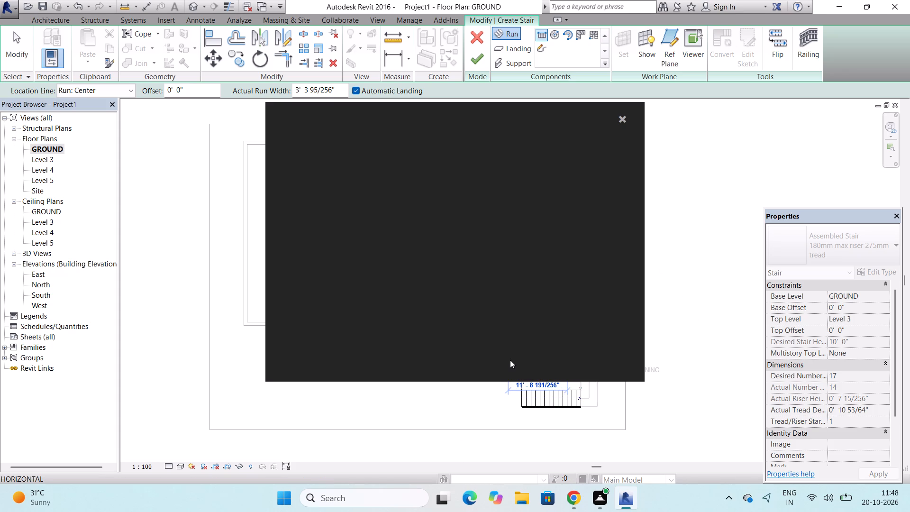
{"action": "left_click", "coordinate": [621, 123]}
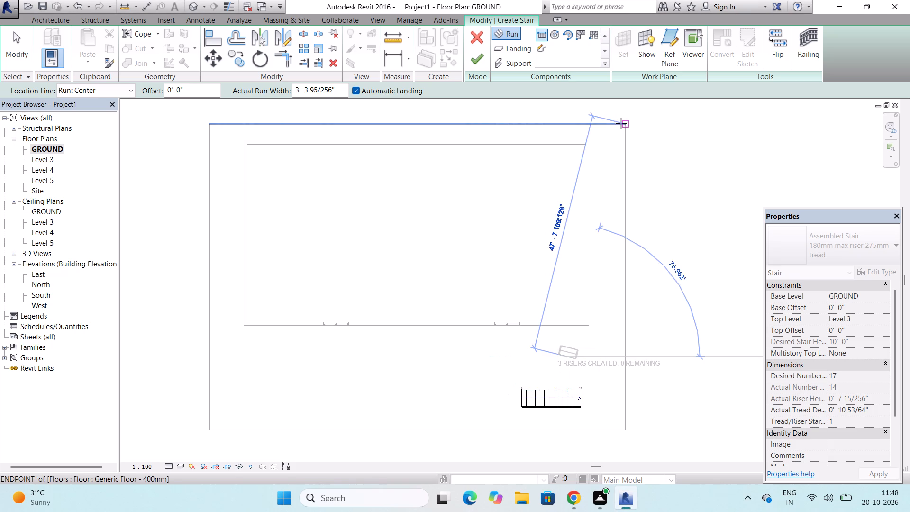
{"action": "left_click", "coordinate": [528, 358]}
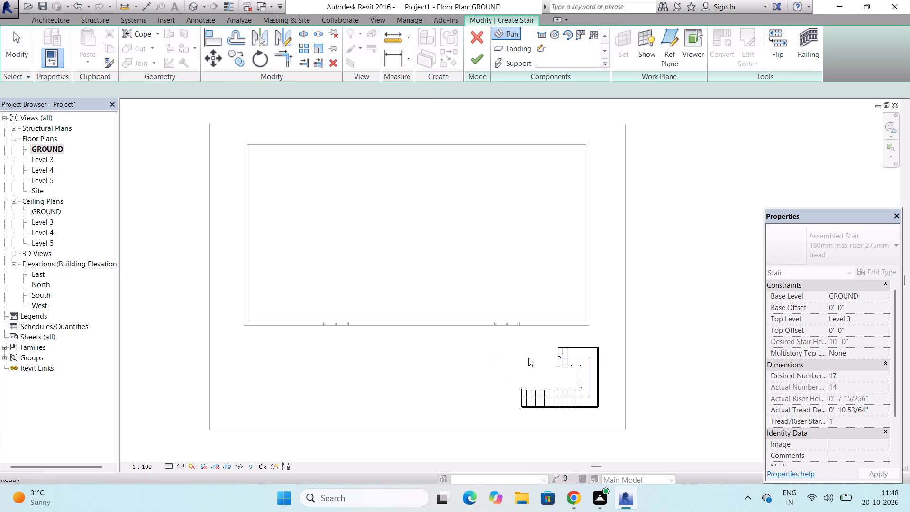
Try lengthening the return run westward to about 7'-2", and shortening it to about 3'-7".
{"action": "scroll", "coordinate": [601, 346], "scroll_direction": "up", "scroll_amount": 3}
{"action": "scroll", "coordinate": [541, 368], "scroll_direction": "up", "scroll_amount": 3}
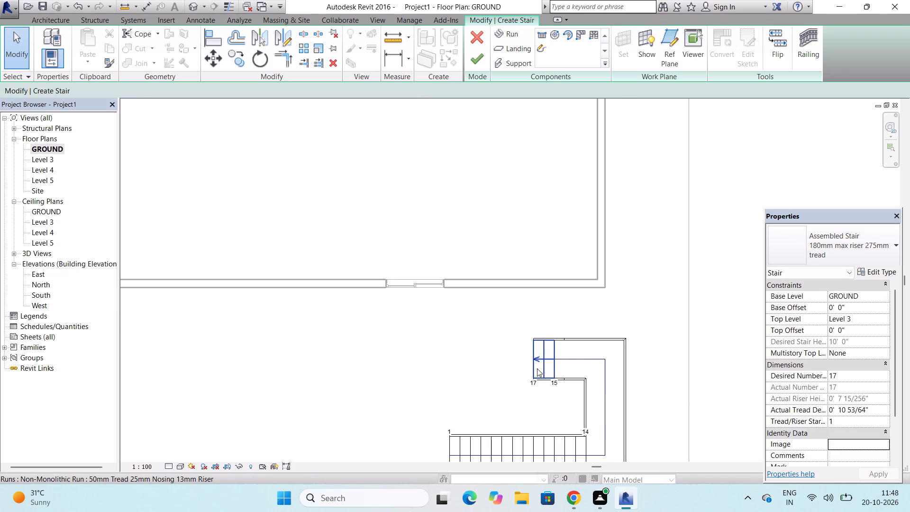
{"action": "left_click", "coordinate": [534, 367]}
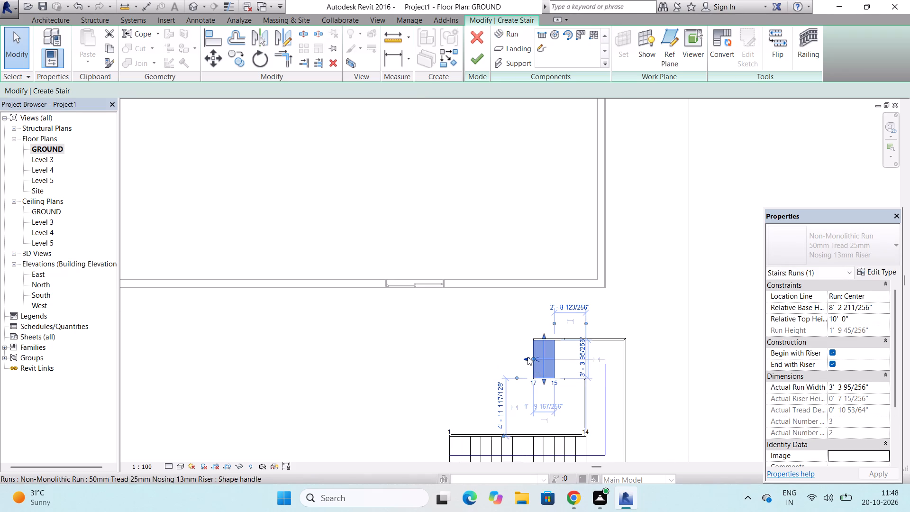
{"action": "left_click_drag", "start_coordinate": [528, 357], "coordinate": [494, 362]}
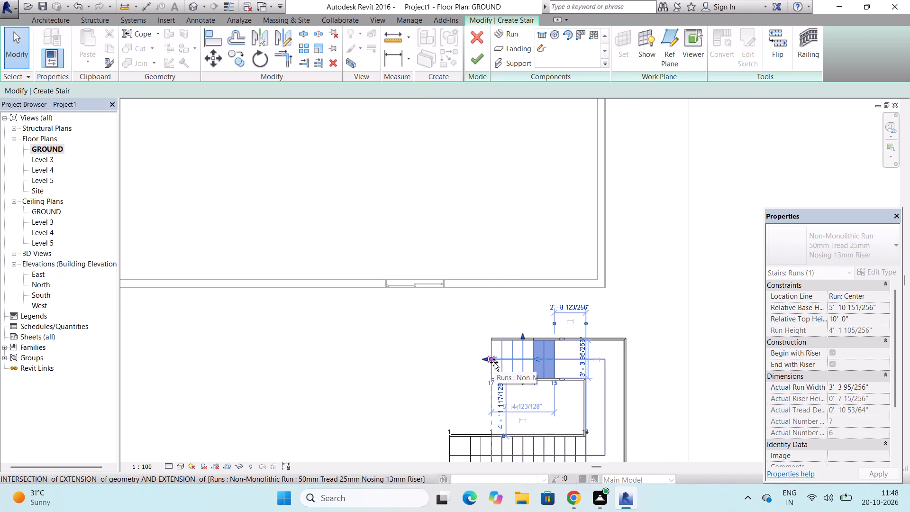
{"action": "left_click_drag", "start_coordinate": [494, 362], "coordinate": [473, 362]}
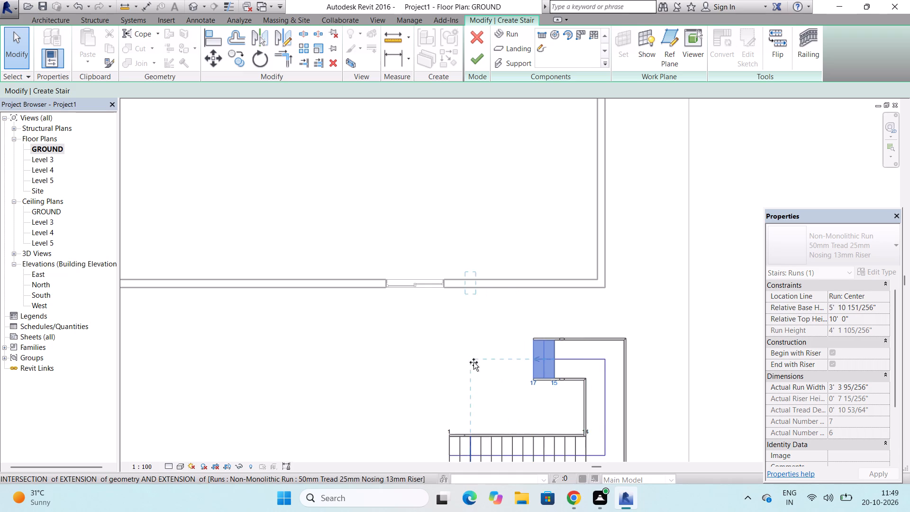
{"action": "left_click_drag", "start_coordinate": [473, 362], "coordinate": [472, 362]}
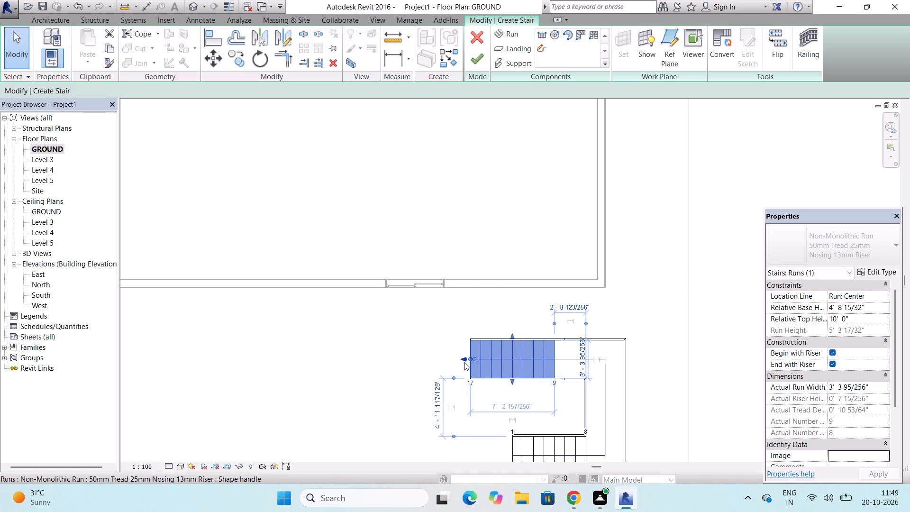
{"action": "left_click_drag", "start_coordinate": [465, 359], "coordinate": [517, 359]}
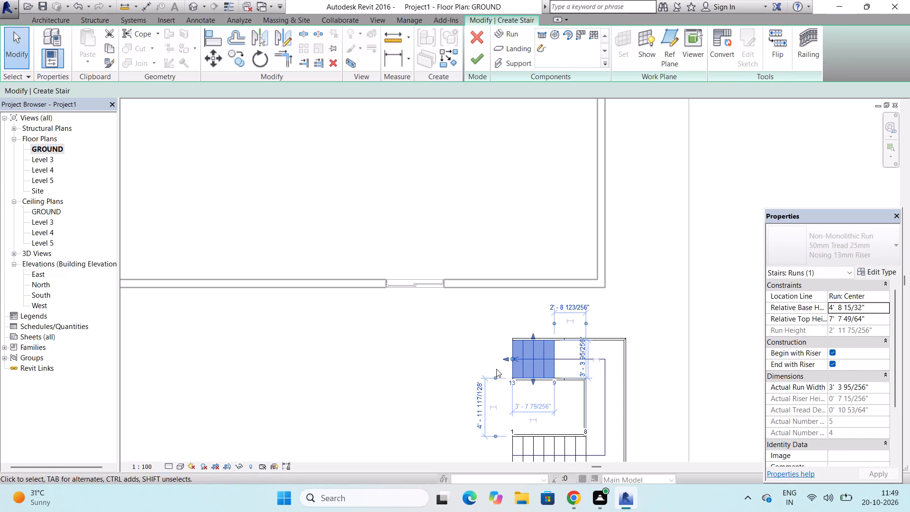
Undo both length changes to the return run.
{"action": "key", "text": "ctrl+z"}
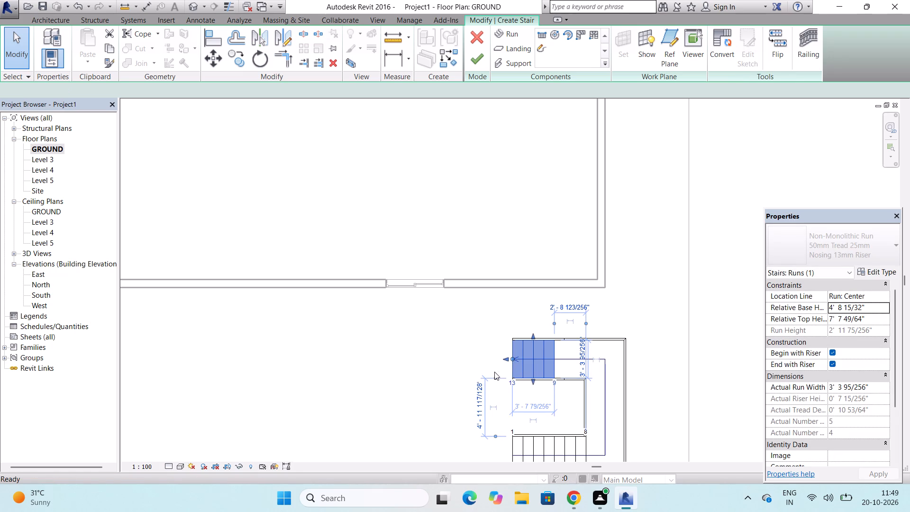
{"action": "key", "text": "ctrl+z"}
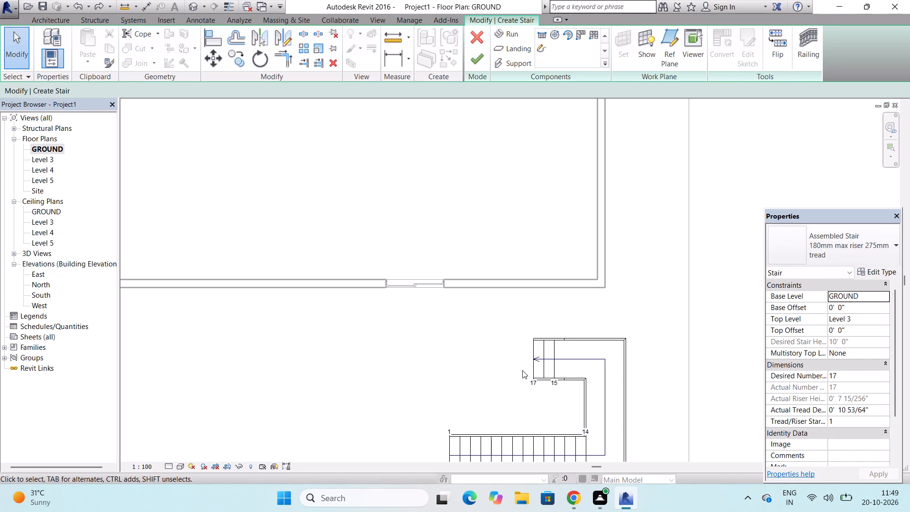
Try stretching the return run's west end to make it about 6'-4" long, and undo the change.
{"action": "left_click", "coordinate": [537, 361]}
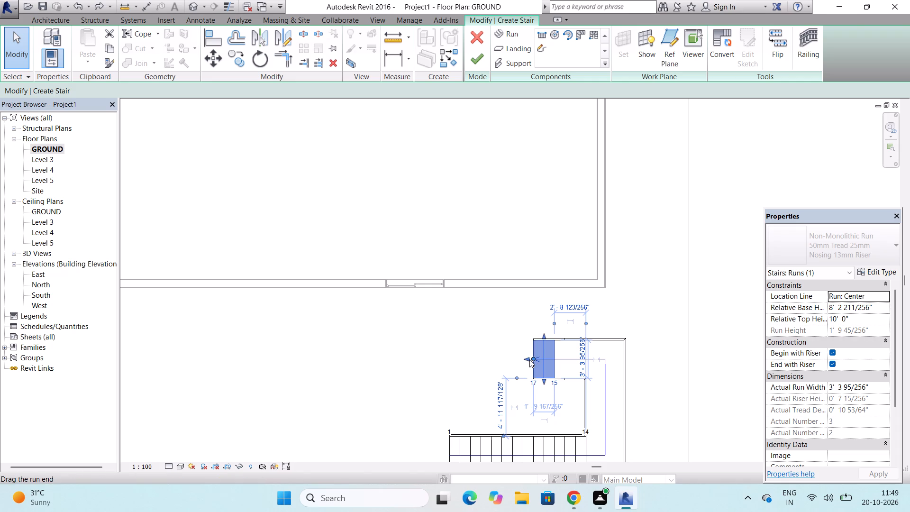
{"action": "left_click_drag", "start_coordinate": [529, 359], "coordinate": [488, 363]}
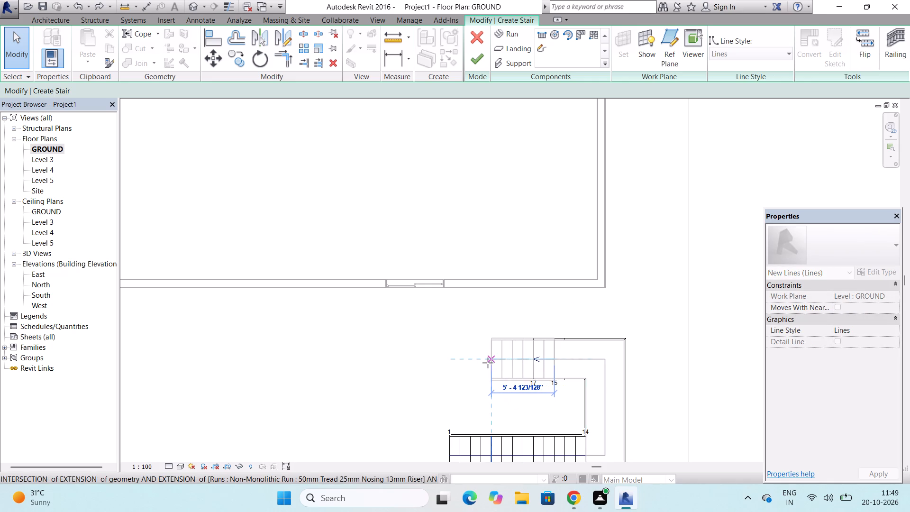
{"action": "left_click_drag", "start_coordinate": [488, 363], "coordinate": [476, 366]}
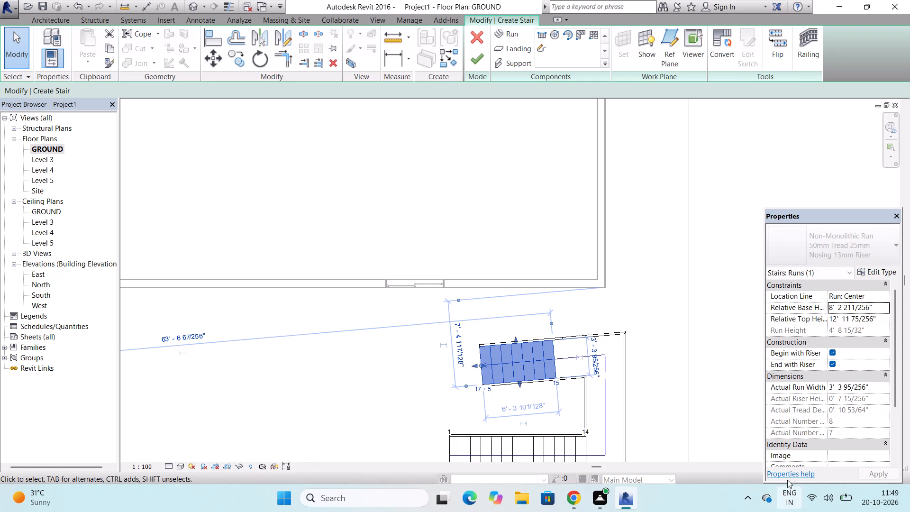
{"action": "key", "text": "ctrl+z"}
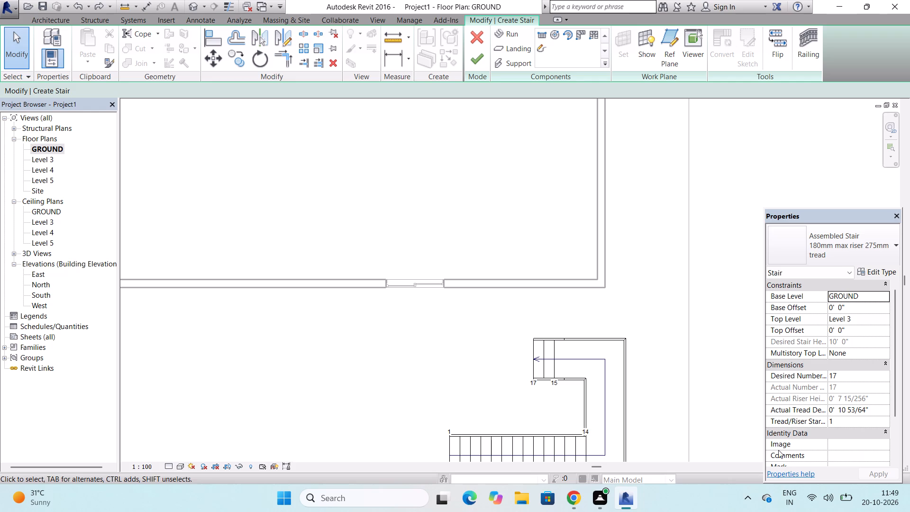
Stretch the west end of the stair's return run to make the run about 6'-4" long.
{"action": "left_click", "coordinate": [533, 360]}
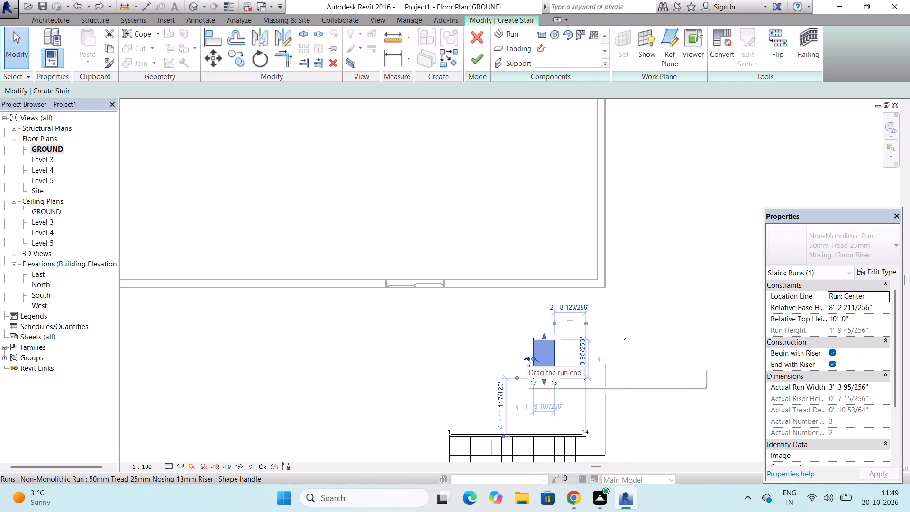
{"action": "left_click_drag", "start_coordinate": [526, 358], "coordinate": [512, 356]}
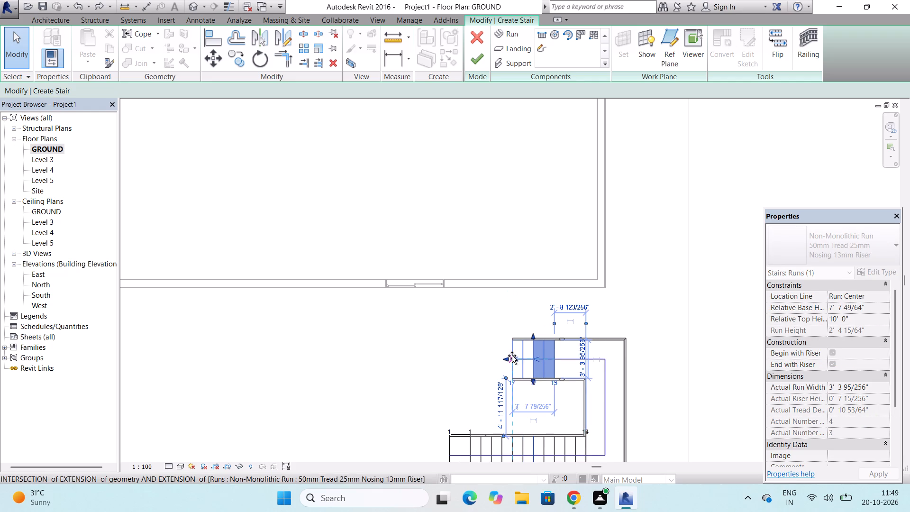
{"action": "left_click_drag", "start_coordinate": [512, 356], "coordinate": [505, 356]}
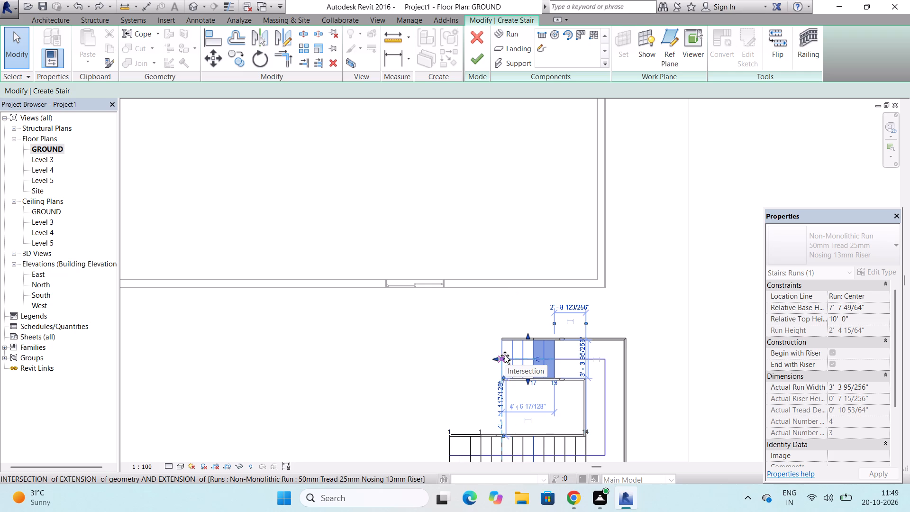
{"action": "left_click_drag", "start_coordinate": [505, 356], "coordinate": [492, 356]}
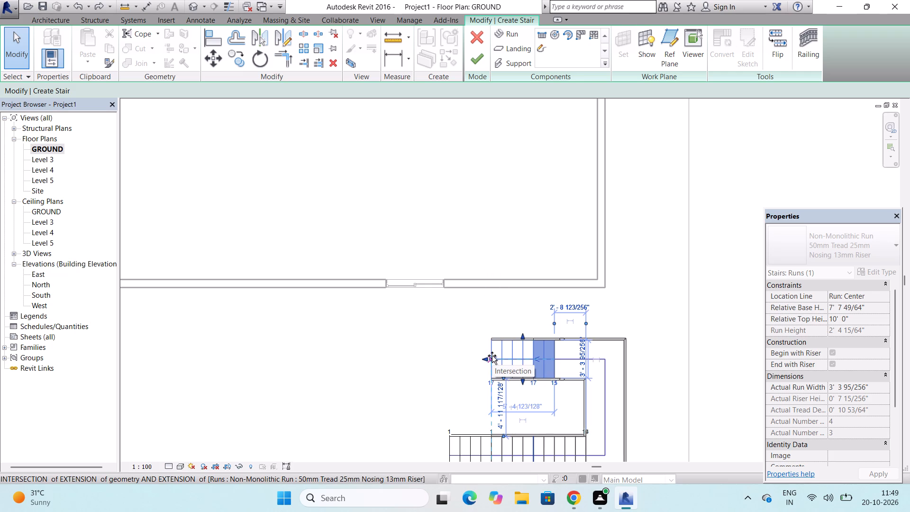
{"action": "left_click_drag", "start_coordinate": [492, 356], "coordinate": [480, 356]}
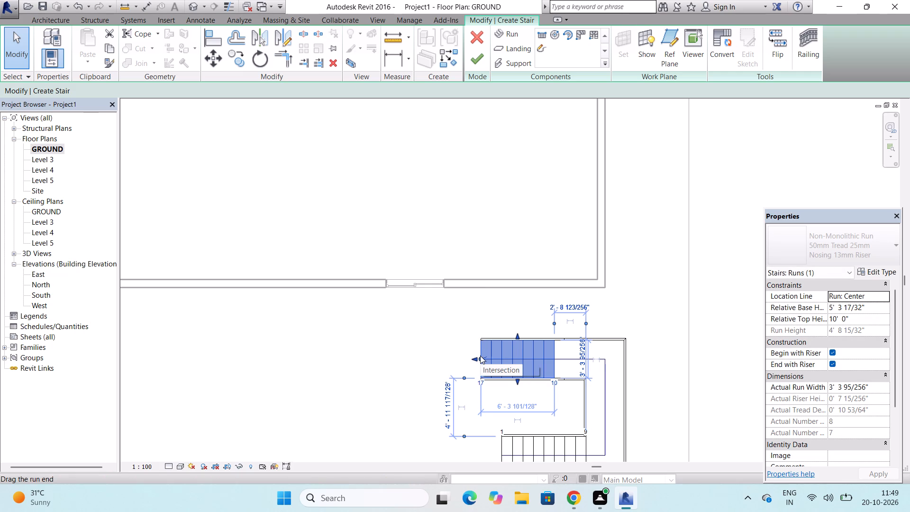
{"action": "key", "text": "Escape"}
Move the whole stair north about 4'-4" so the return run's north edge meets the windowed wall's outer face.
{"action": "scroll", "coordinate": [429, 305], "scroll_direction": "down", "scroll_amount": 1}
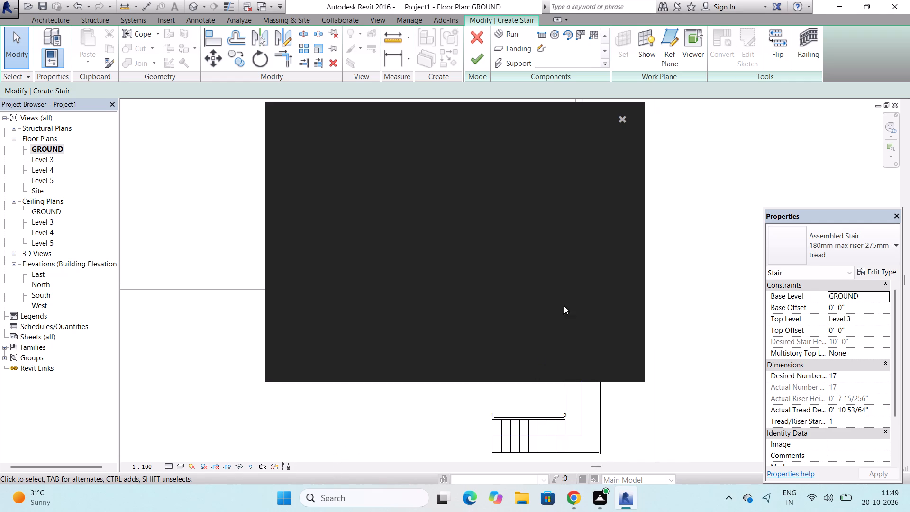
{"action": "left_click", "coordinate": [625, 119]}
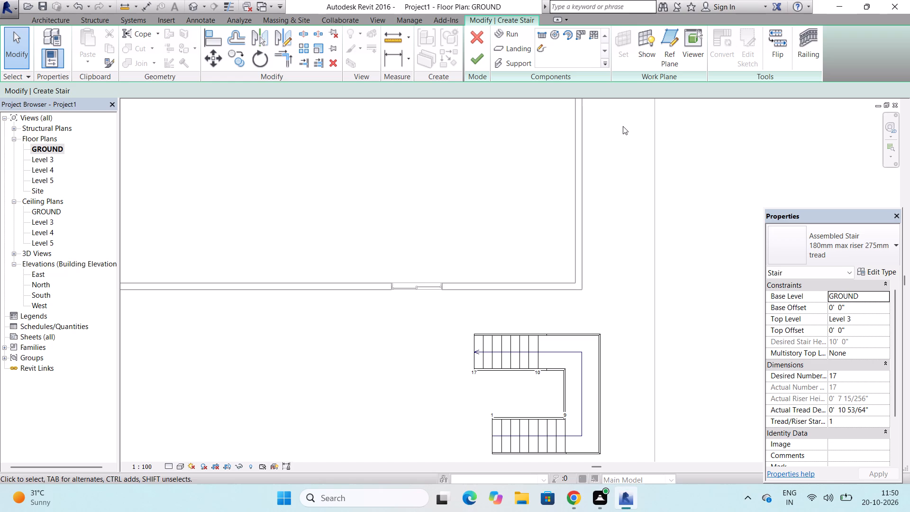
{"action": "scroll", "coordinate": [498, 330], "scroll_direction": "down", "scroll_amount": 2}
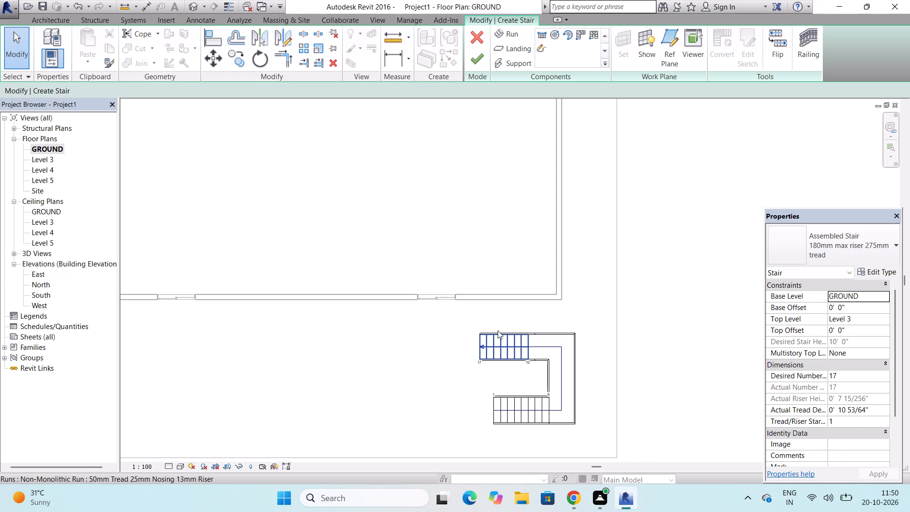
{"action": "left_click_drag", "start_coordinate": [598, 442], "coordinate": [574, 422]}
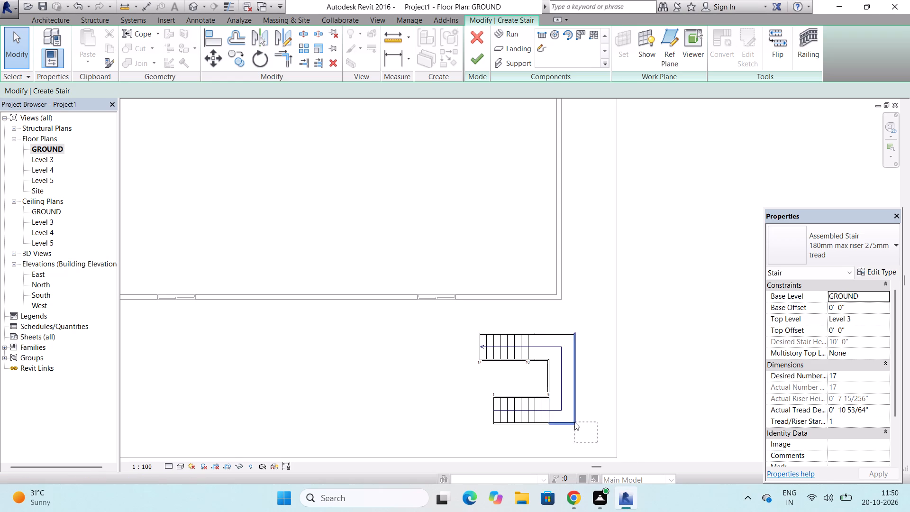
{"action": "left_click_drag", "start_coordinate": [574, 422], "coordinate": [456, 323]}
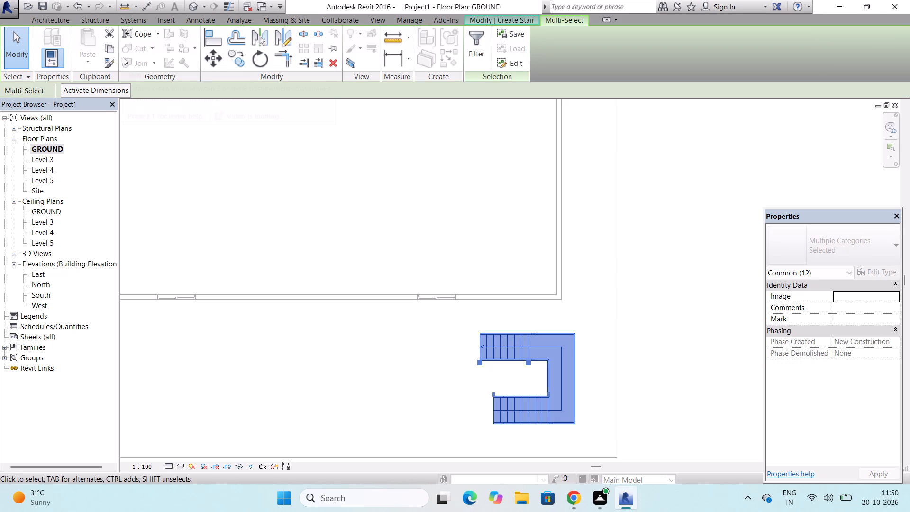
{"action": "left_click", "coordinate": [217, 56]}
{"action": "scroll", "coordinate": [596, 343], "scroll_direction": "up", "scroll_amount": 7}
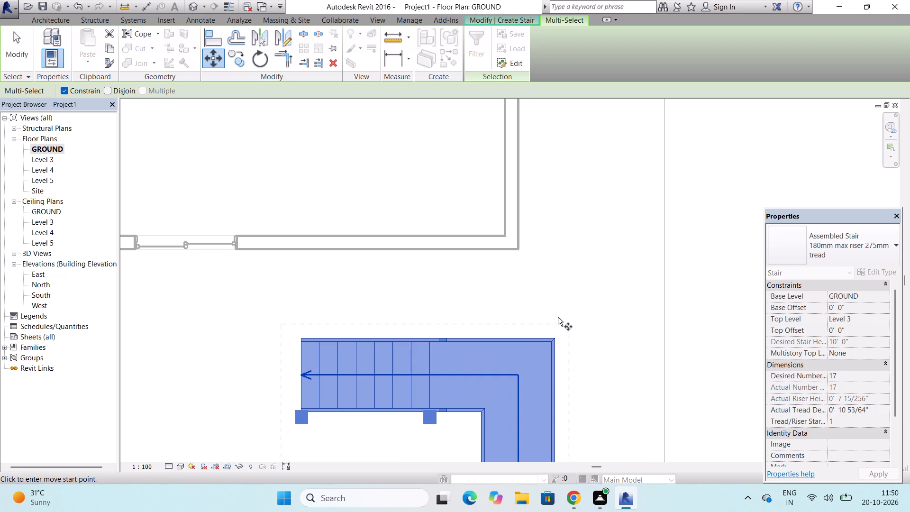
{"action": "left_click", "coordinate": [555, 340]}
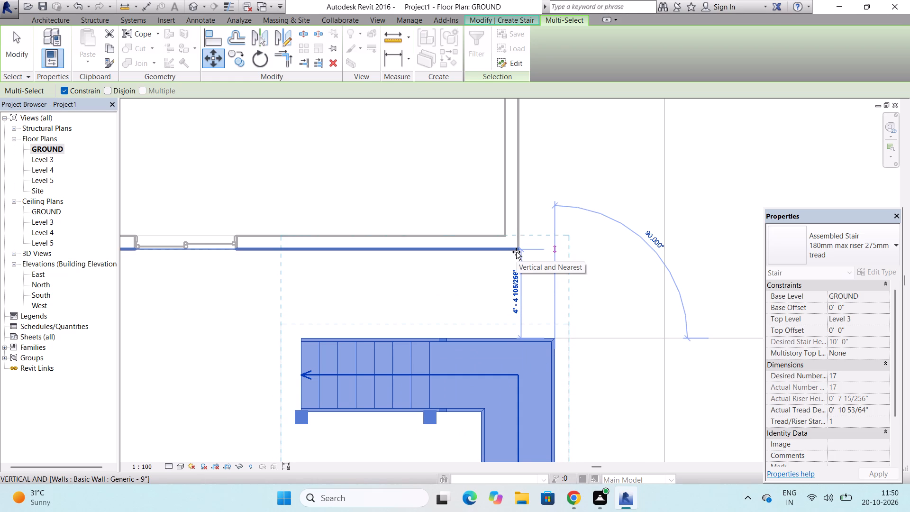
{"action": "left_click", "coordinate": [516, 252]}
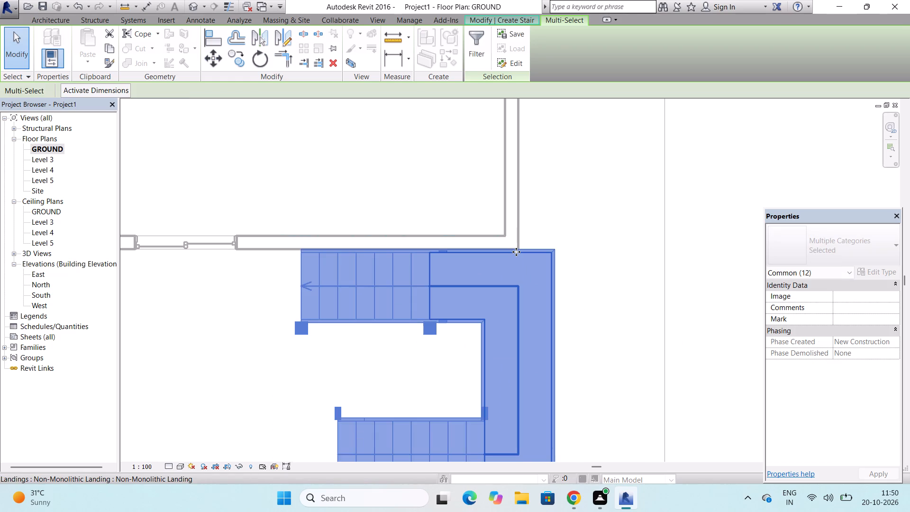
{"action": "scroll", "coordinate": [509, 267], "scroll_direction": "down", "scroll_amount": 4}
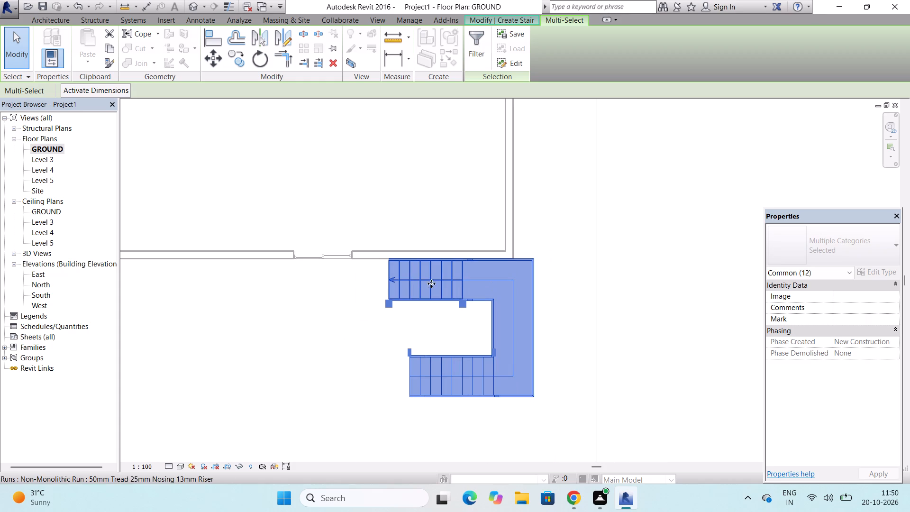
Move the whole stair west about 1'-9 1/2" so its northeast corner meets the building's southeast outer corner.
{"action": "scroll", "coordinate": [376, 261], "scroll_direction": "up", "scroll_amount": 6}
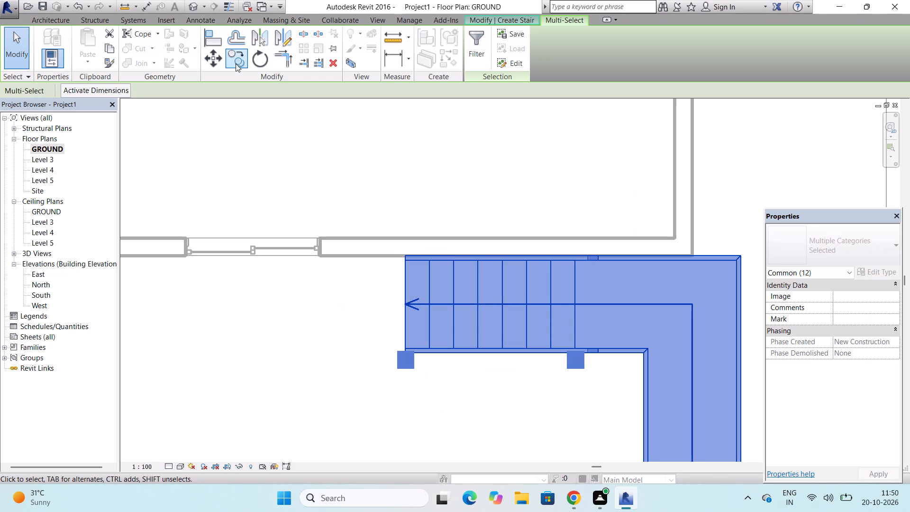
{"action": "left_click", "coordinate": [213, 64]}
{"action": "scroll", "coordinate": [290, 132], "scroll_direction": "down", "scroll_amount": 2}
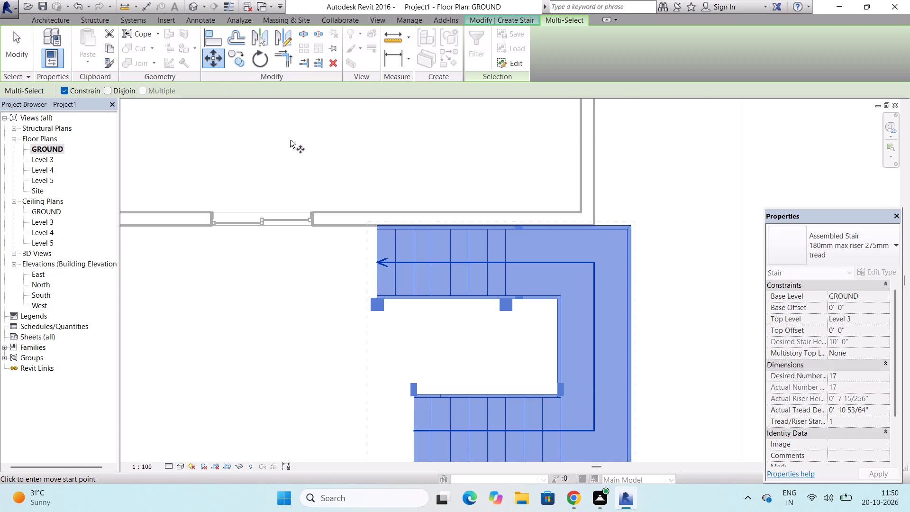
{"action": "scroll", "coordinate": [296, 148], "scroll_direction": "down", "scroll_amount": 3}
{"action": "scroll", "coordinate": [493, 199], "scroll_direction": "up", "scroll_amount": 5}
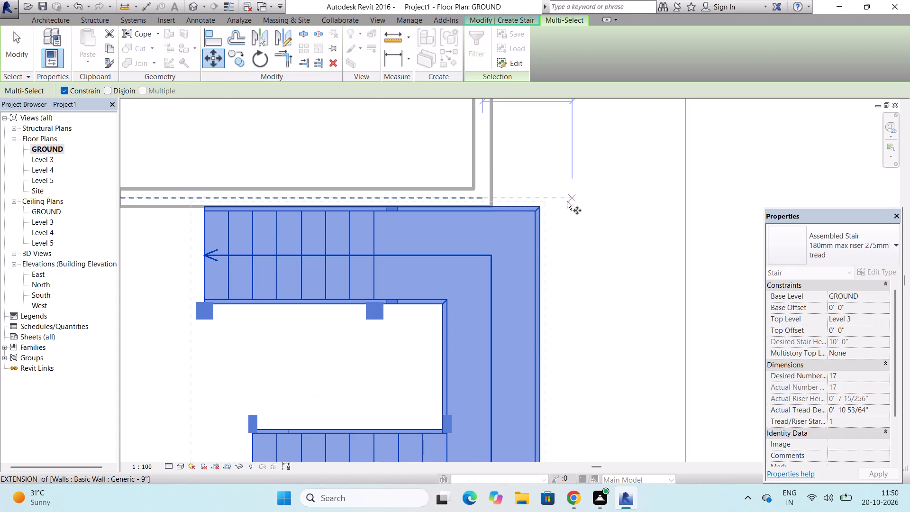
{"action": "left_click", "coordinate": [538, 208]}
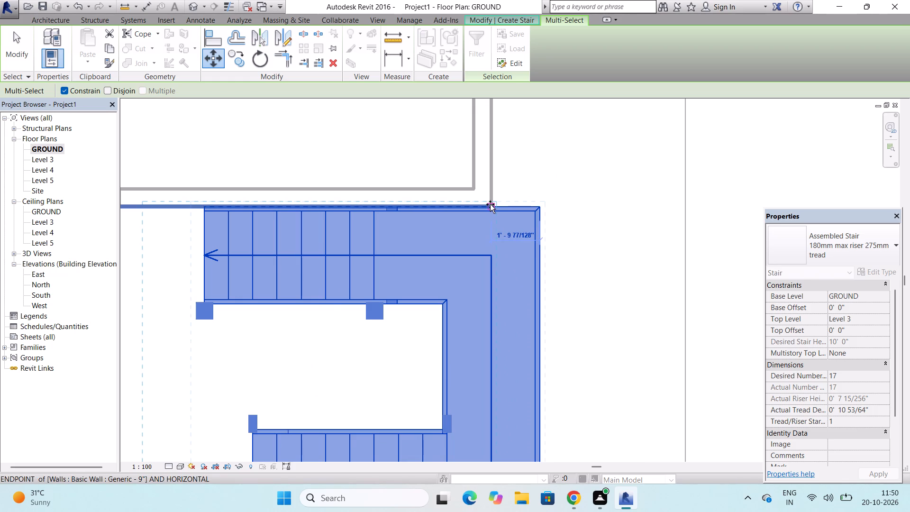
{"action": "left_click", "coordinate": [490, 204]}
{"action": "scroll", "coordinate": [527, 195], "scroll_direction": "down", "scroll_amount": 4}
{"action": "scroll", "coordinate": [473, 325], "scroll_direction": "down", "scroll_amount": 3}
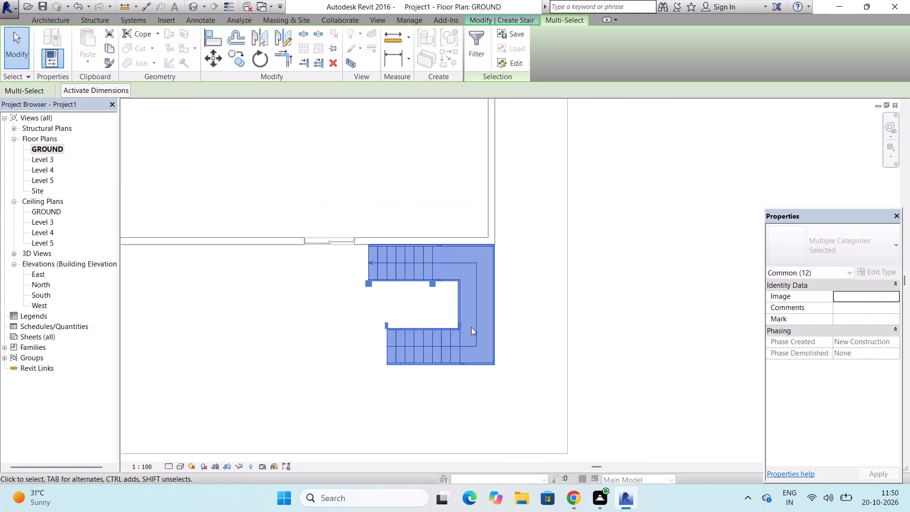
{"action": "scroll", "coordinate": [471, 327], "scroll_direction": "down", "scroll_amount": 2}
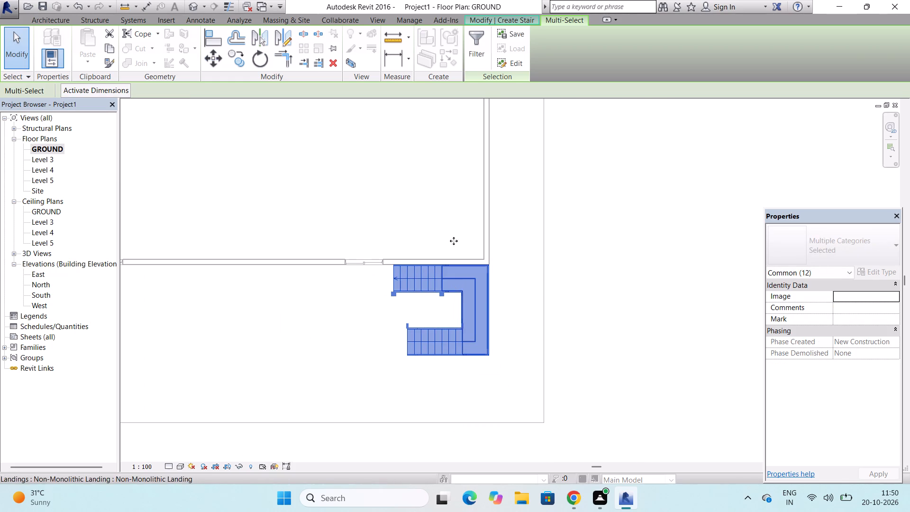
Examine the stair against the windowed wall in the default 3D view, and return to the GROUND floor plan.
{"action": "left_click", "coordinate": [190, 7]}
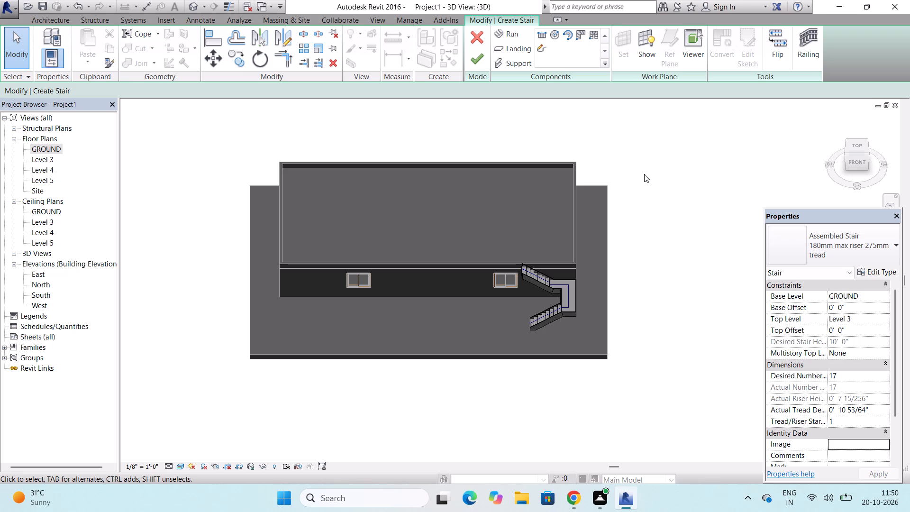
{"action": "scroll", "coordinate": [537, 260], "scroll_direction": "down", "scroll_amount": 1}
{"action": "scroll", "coordinate": [518, 291], "scroll_direction": "up", "scroll_amount": 5}
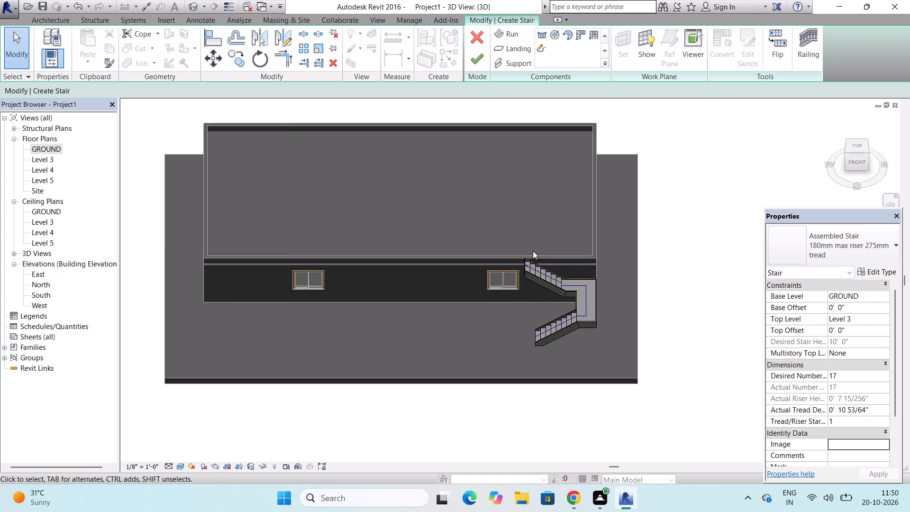
{"action": "scroll", "coordinate": [533, 251], "scroll_direction": "up", "scroll_amount": 4}
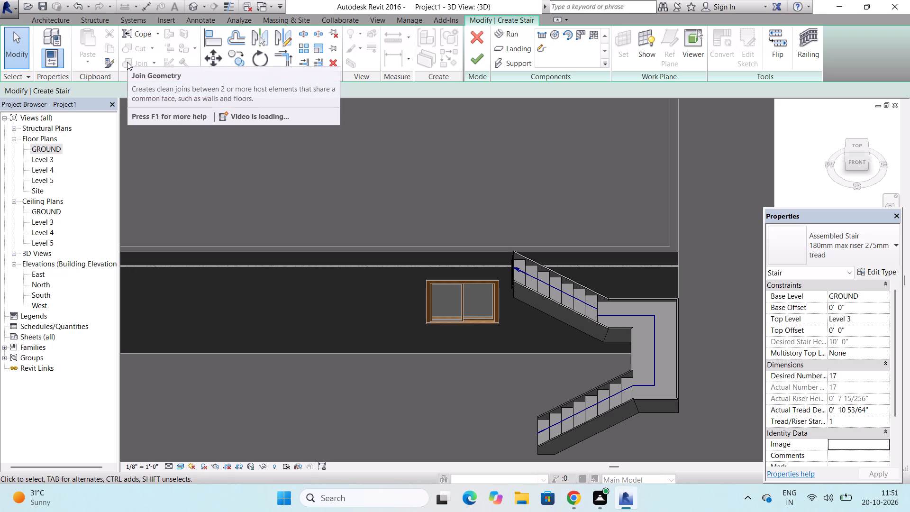
{"action": "double_click", "coordinate": [47, 146]}
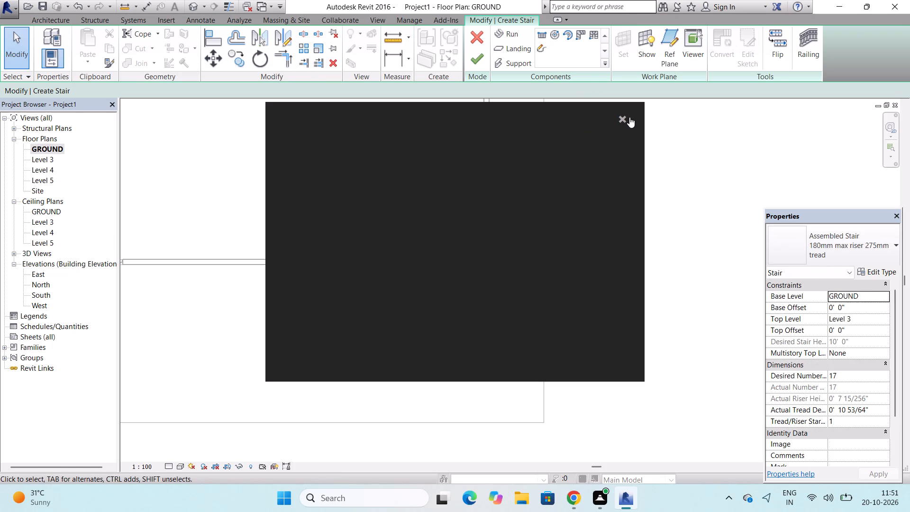
{"action": "left_click", "coordinate": [625, 118]}
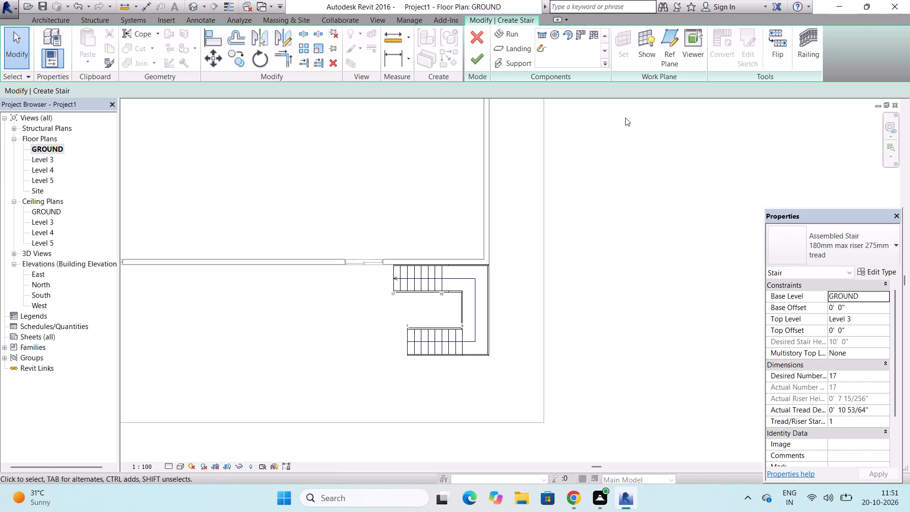
Stretch the west end of the stair's return run to make that run about 8'-1 1/2" long.
{"action": "scroll", "coordinate": [384, 293], "scroll_direction": "up", "scroll_amount": 5}
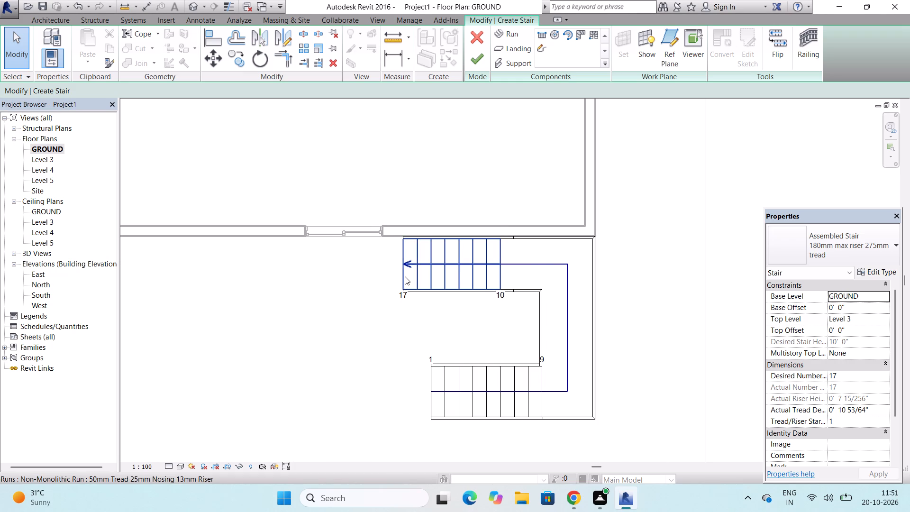
{"action": "left_click", "coordinate": [405, 276]}
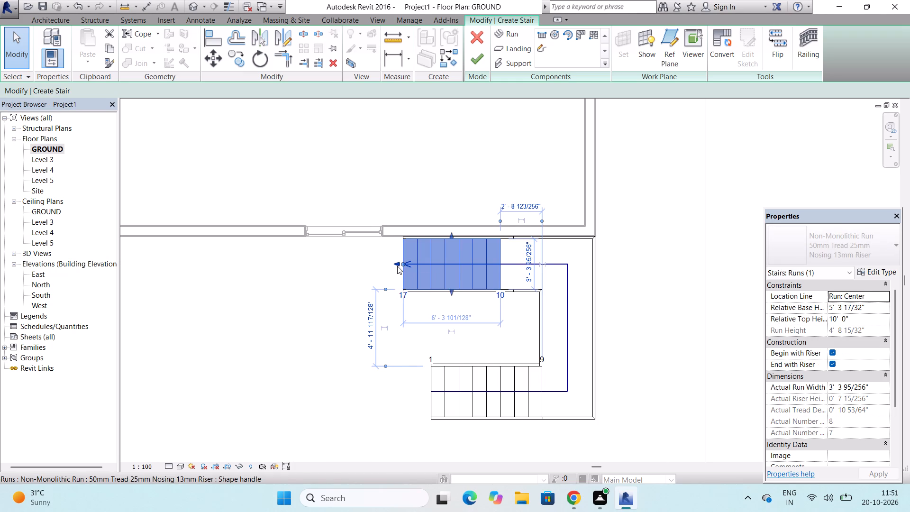
{"action": "left_click_drag", "start_coordinate": [397, 263], "coordinate": [391, 263]}
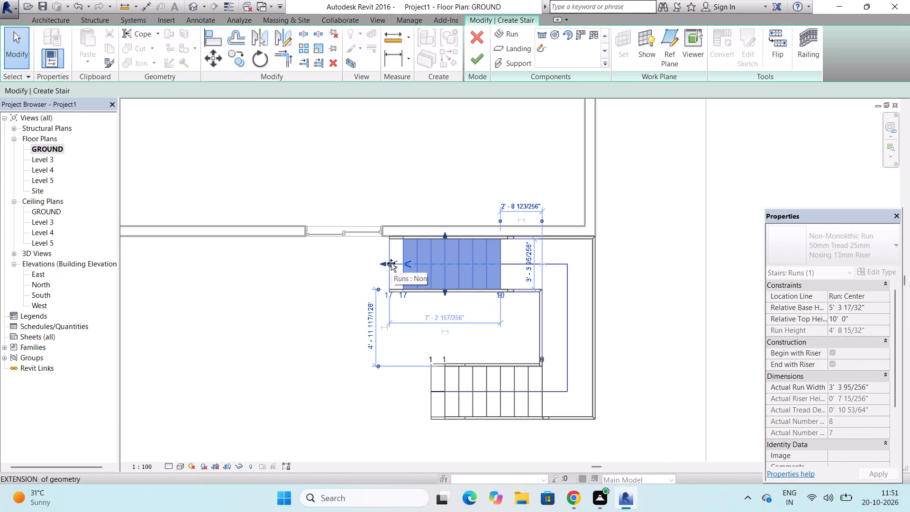
{"action": "left_click_drag", "start_coordinate": [391, 263], "coordinate": [377, 263]}
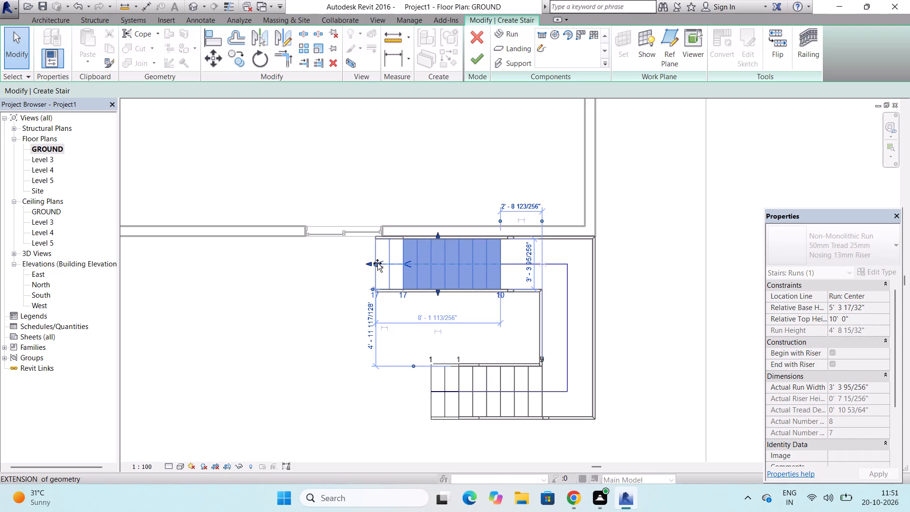
{"action": "left_click_drag", "start_coordinate": [377, 263], "coordinate": [380, 263]}
{"action": "left_click_drag", "start_coordinate": [380, 263], "coordinate": [386, 263]}
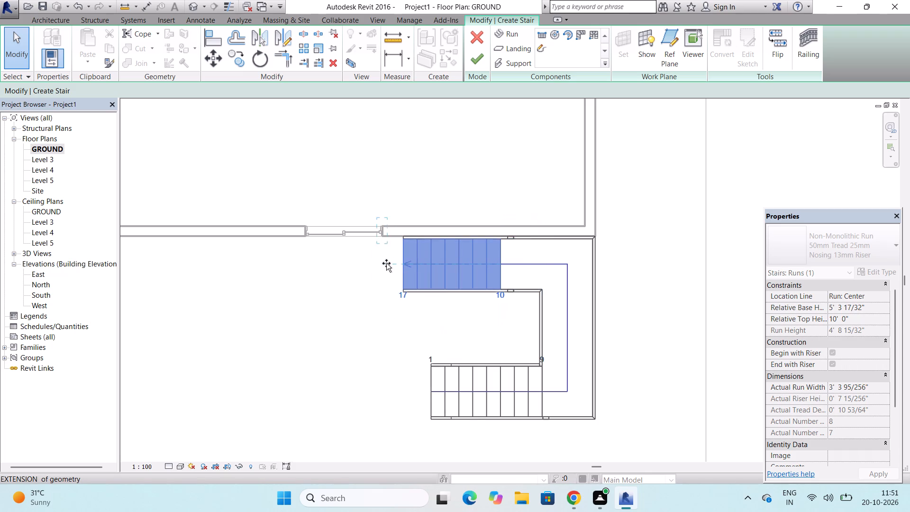
{"action": "left_click_drag", "start_coordinate": [386, 263], "coordinate": [382, 263]}
{"action": "left_click_drag", "start_coordinate": [382, 263], "coordinate": [381, 264]}
{"action": "left_click_drag", "start_coordinate": [381, 264], "coordinate": [383, 264]}
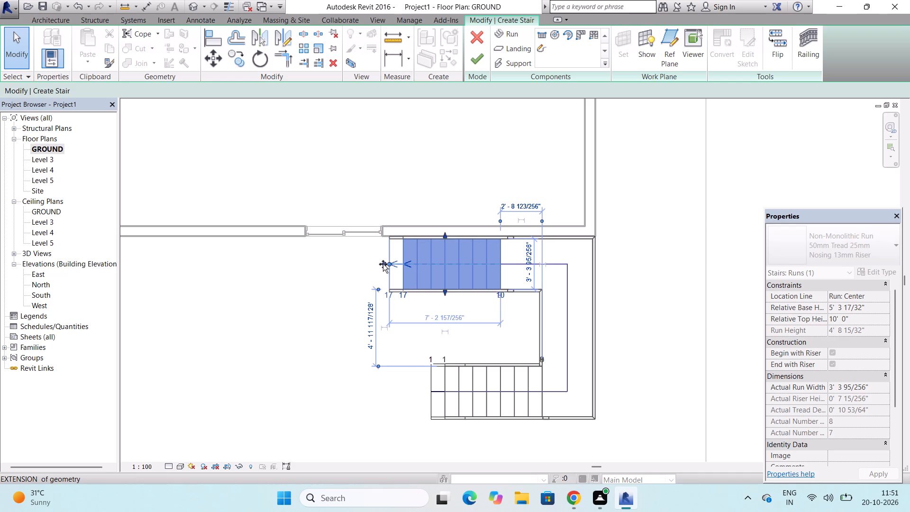
{"action": "left_click_drag", "start_coordinate": [383, 264], "coordinate": [382, 265]}
{"action": "left_click_drag", "start_coordinate": [382, 265], "coordinate": [383, 265]}
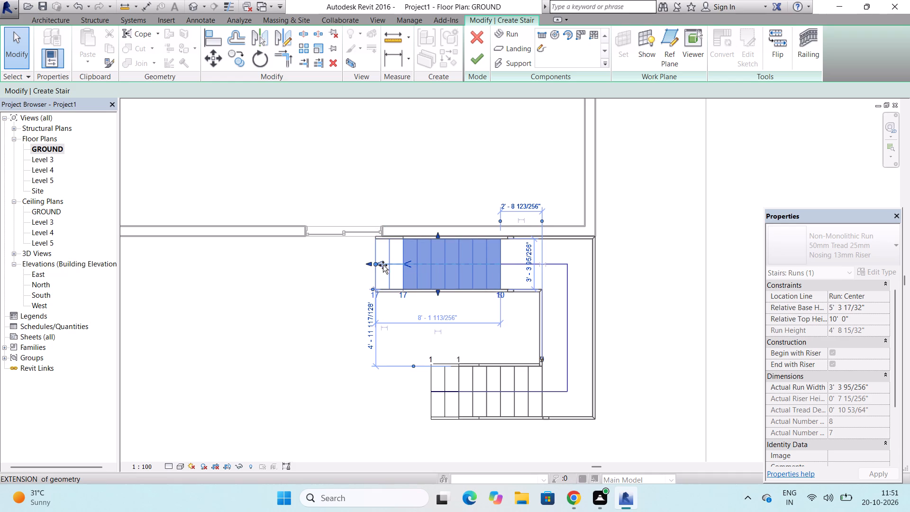
{"action": "left_click_drag", "start_coordinate": [383, 265], "coordinate": [382, 265]}
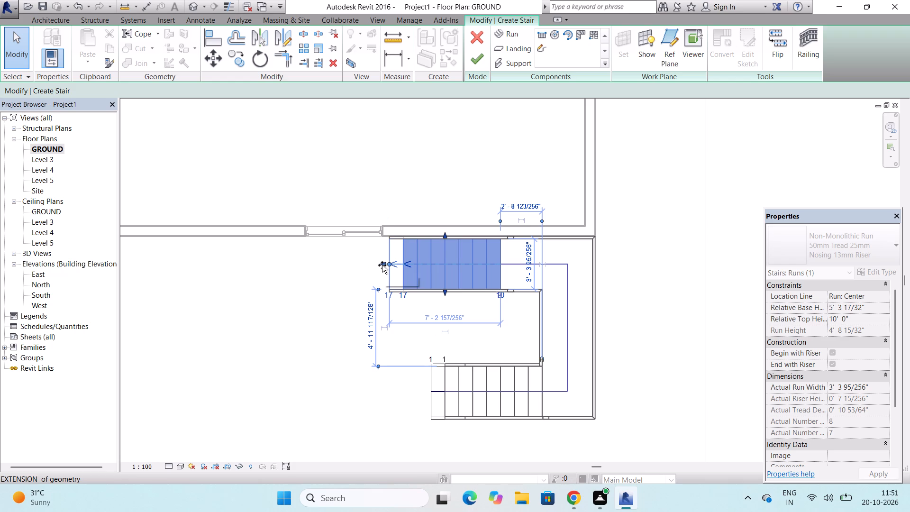
{"action": "left_click_drag", "start_coordinate": [382, 265], "coordinate": [385, 265]}
{"action": "left_click_drag", "start_coordinate": [385, 265], "coordinate": [385, 263]}
{"action": "left_click_drag", "start_coordinate": [385, 263], "coordinate": [380, 263]}
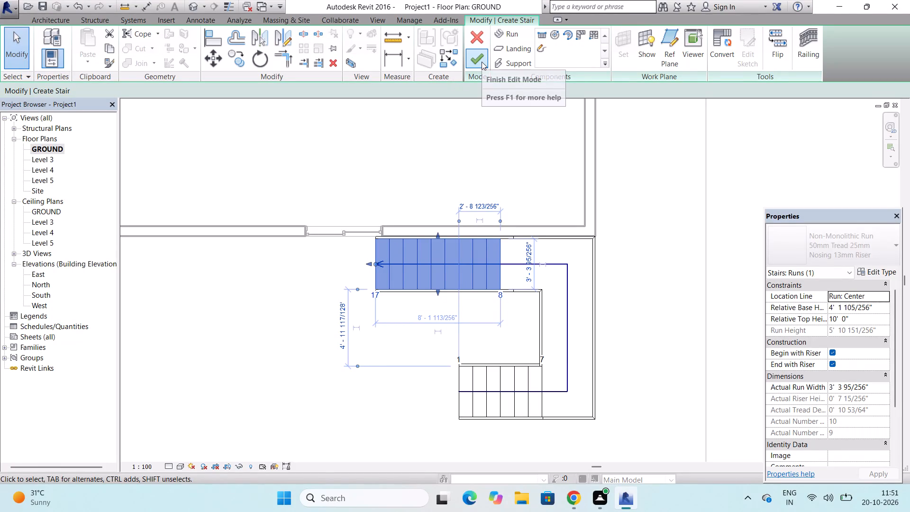
Check the lengthened return run against the window in the default 3D view and finish the stair edit.
{"action": "left_click", "coordinate": [193, 10]}
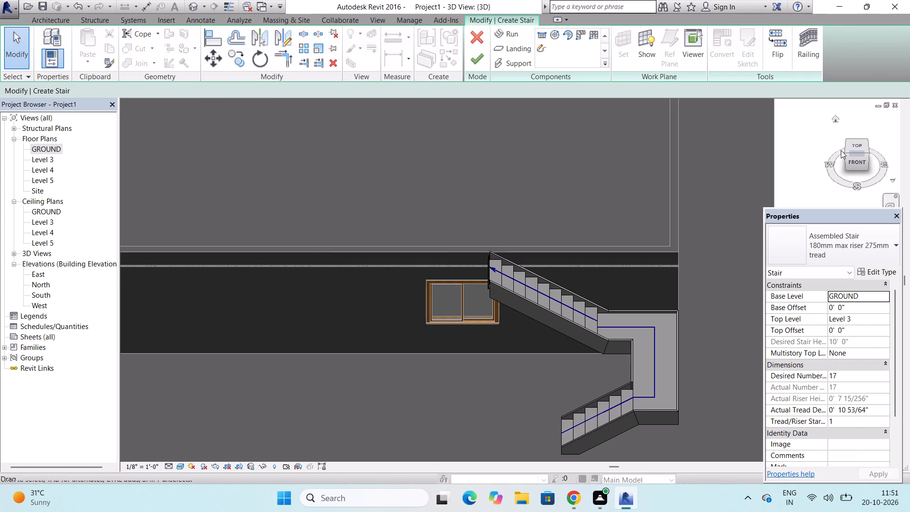
{"action": "left_click_drag", "start_coordinate": [849, 155], "coordinate": [848, 147]}
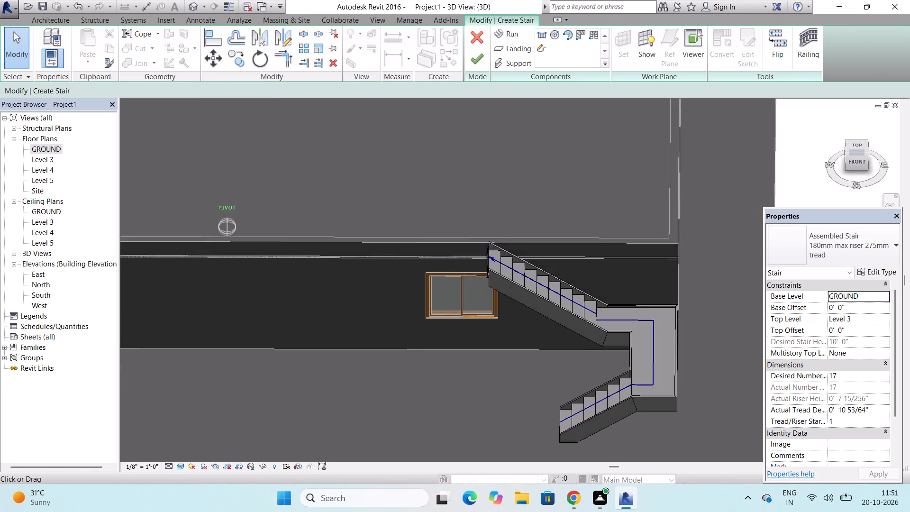
{"action": "left_click_drag", "start_coordinate": [848, 147], "coordinate": [848, 132]}
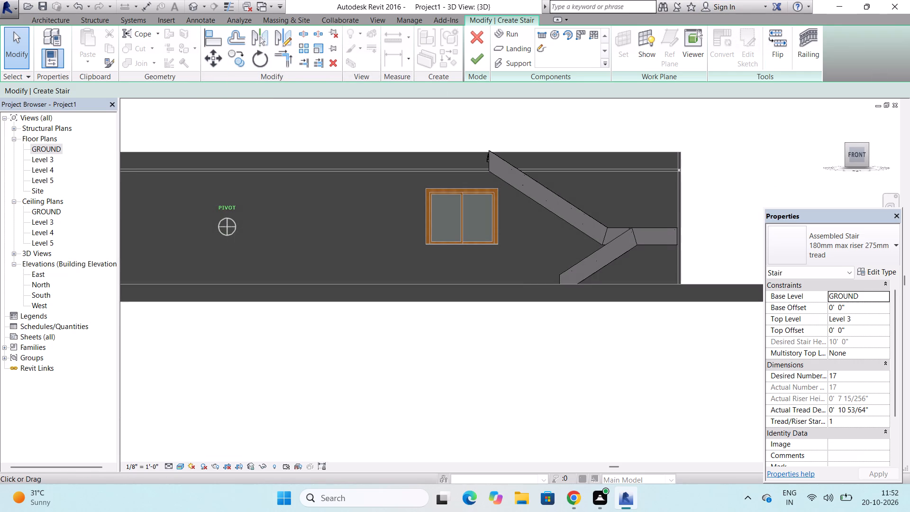
{"action": "left_click_drag", "start_coordinate": [848, 132], "coordinate": [845, 189]}
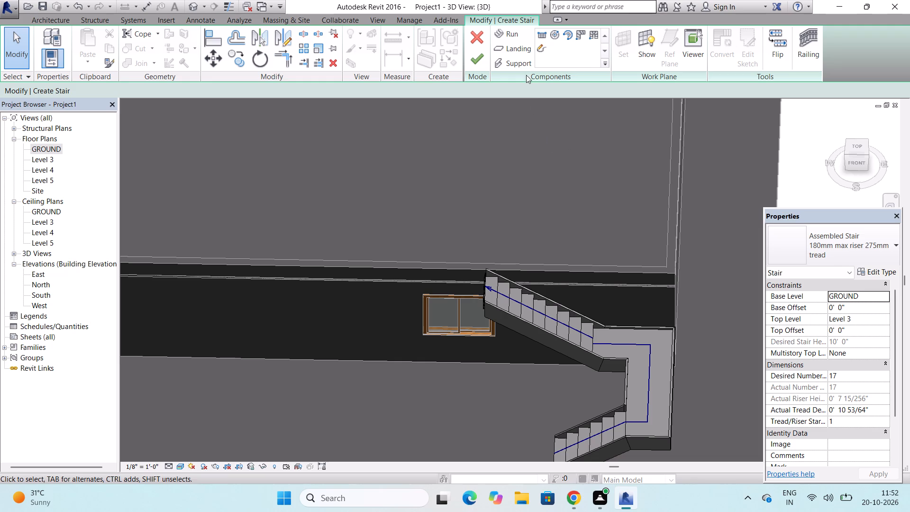
{"action": "left_click", "coordinate": [480, 61]}
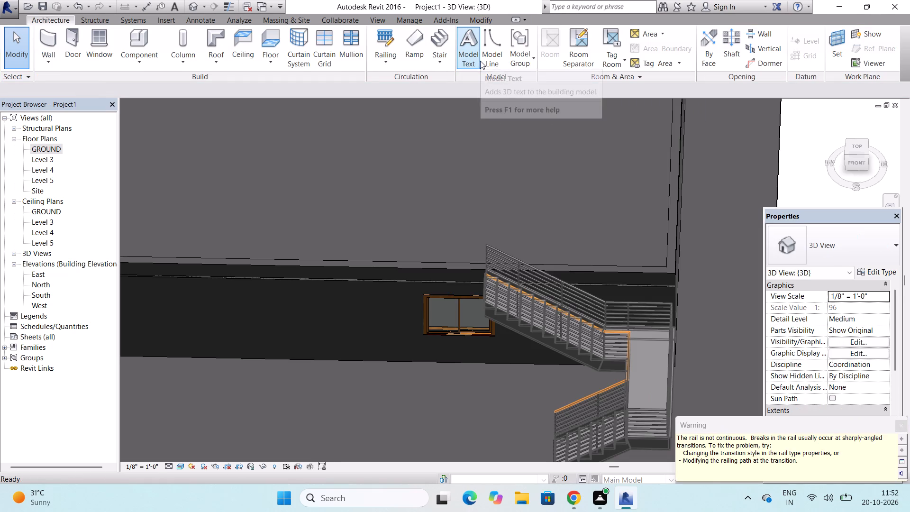
{"action": "left_click", "coordinate": [897, 424]}
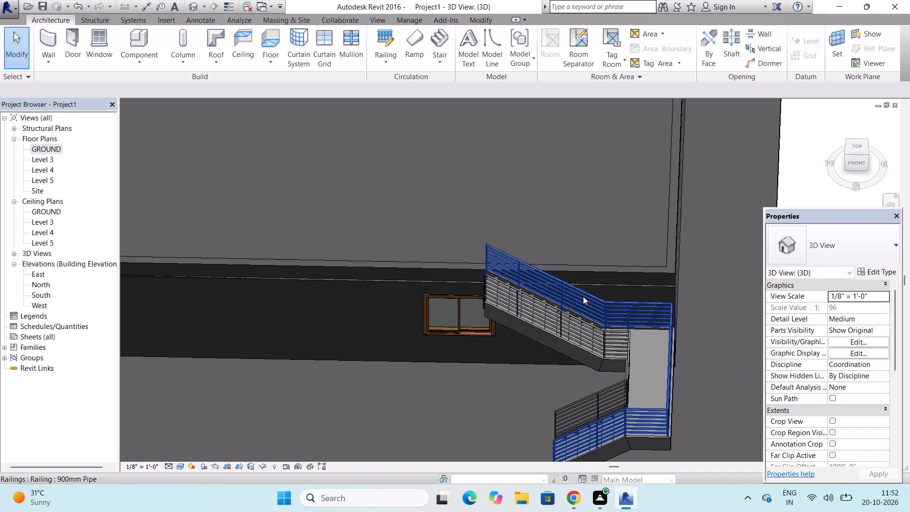
Open the South elevation, closing the blank notification card that covers the model.
{"action": "scroll", "coordinate": [583, 297], "scroll_direction": "down", "scroll_amount": 4}
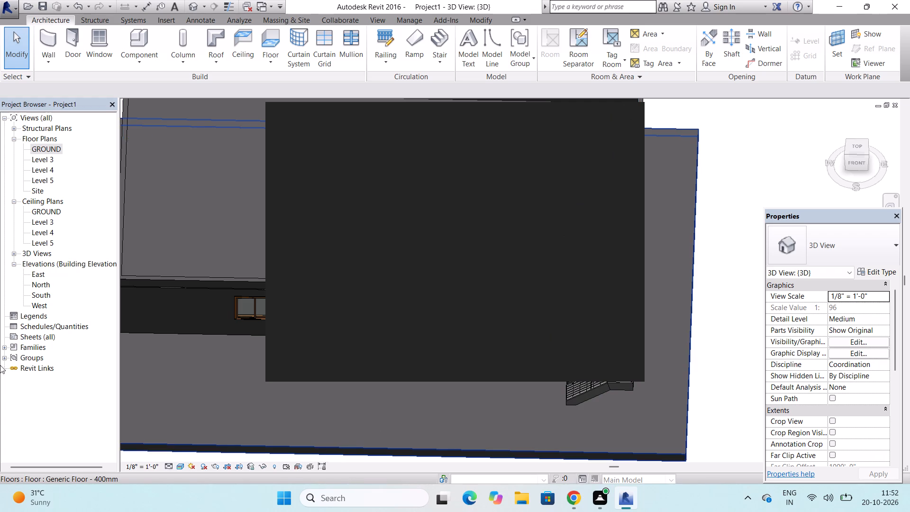
{"action": "left_click", "coordinate": [48, 297]}
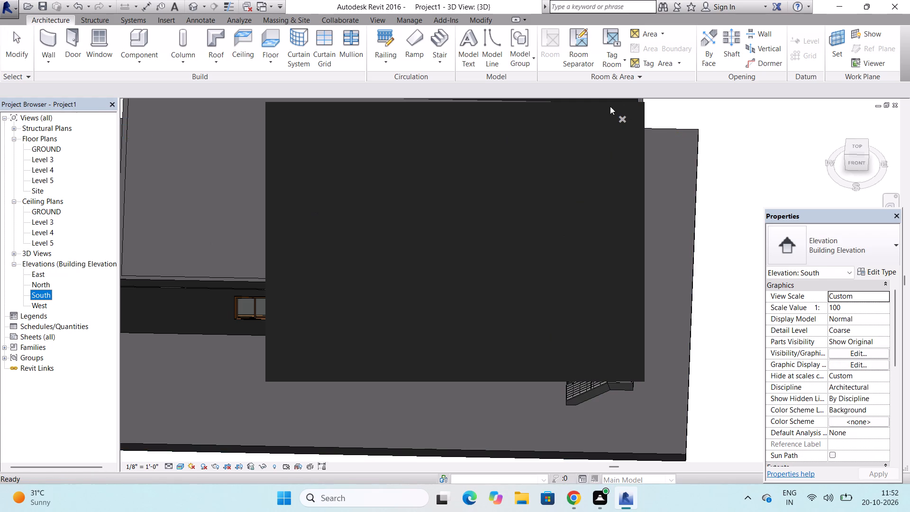
{"action": "left_click", "coordinate": [618, 117]}
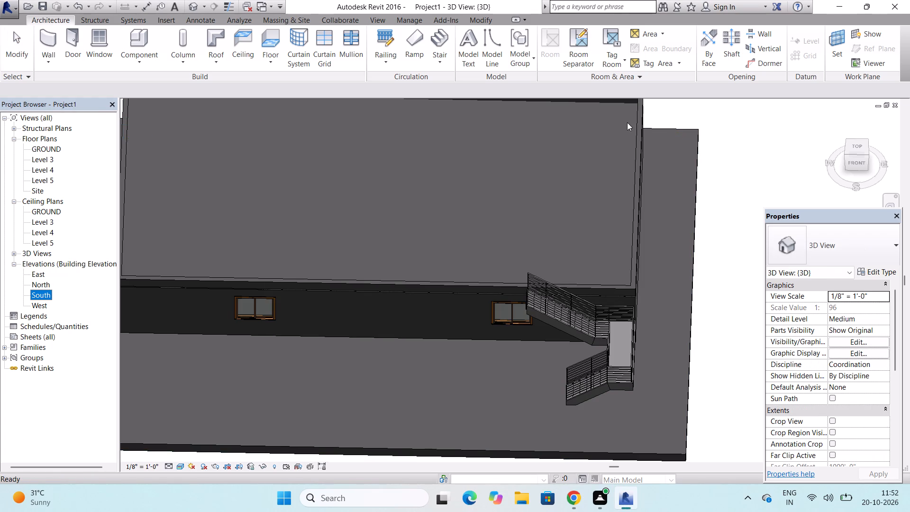
{"action": "left_click", "coordinate": [47, 292]}
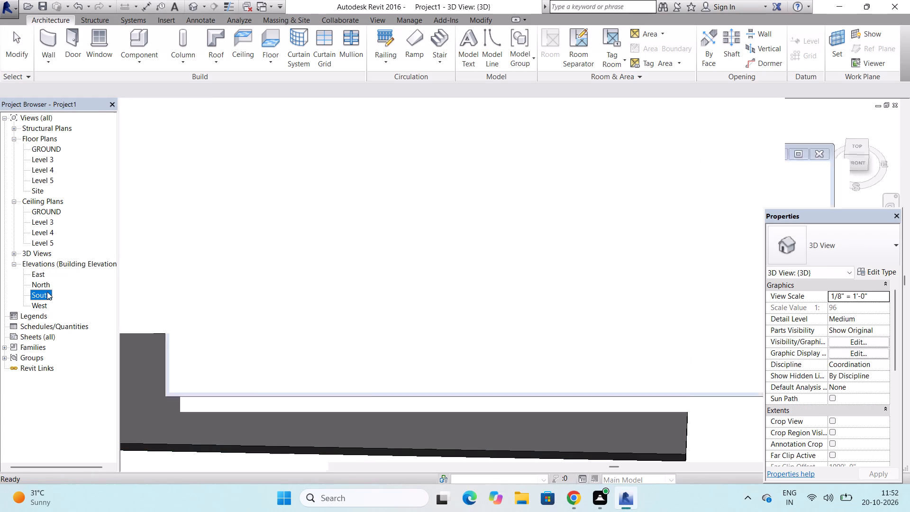
{"action": "left_click", "coordinate": [47, 292]}
{"action": "scroll", "coordinate": [692, 322], "scroll_direction": "down", "scroll_amount": 5}
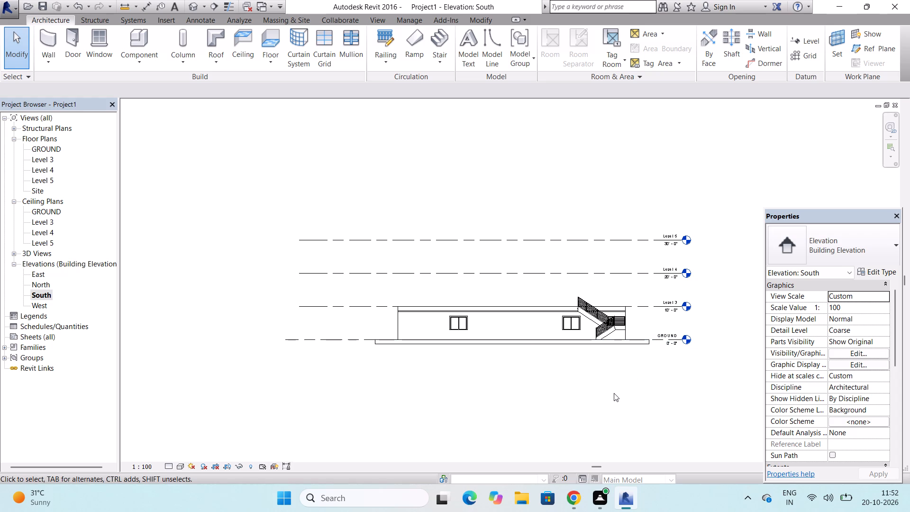
{"action": "scroll", "coordinate": [614, 393], "scroll_direction": "down", "scroll_amount": 2}
{"action": "scroll", "coordinate": [616, 351], "scroll_direction": "up", "scroll_amount": 2}
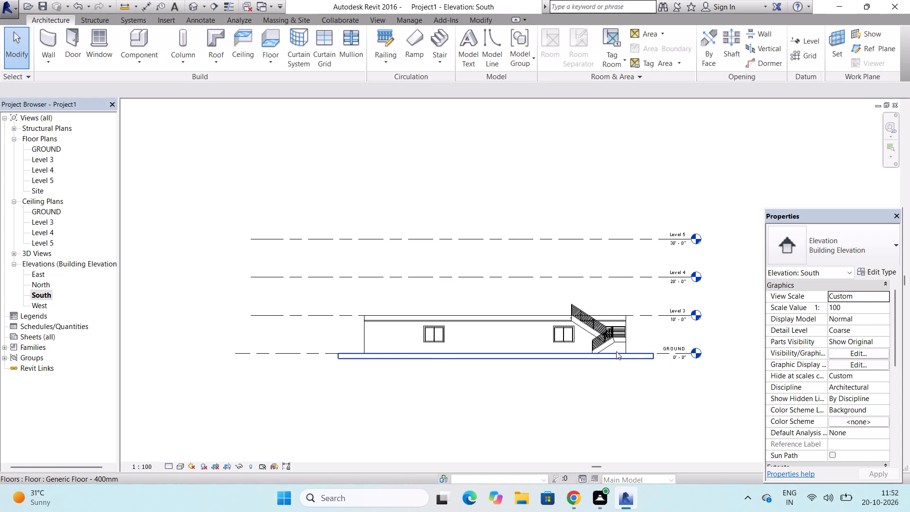
{"action": "scroll", "coordinate": [616, 351], "scroll_direction": "up", "scroll_amount": 2}
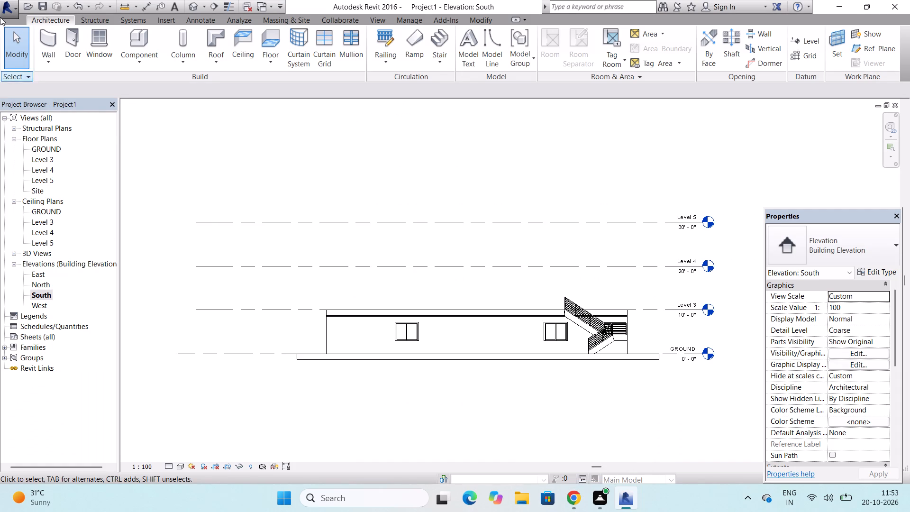
Start an in-place model component with the family category Walls.
{"action": "left_click", "coordinate": [122, 51]}
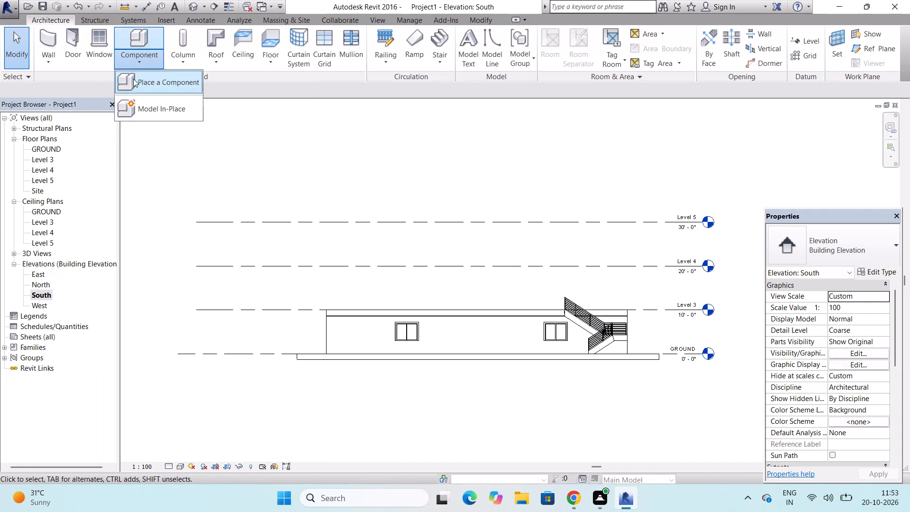
{"action": "left_click", "coordinate": [137, 99]}
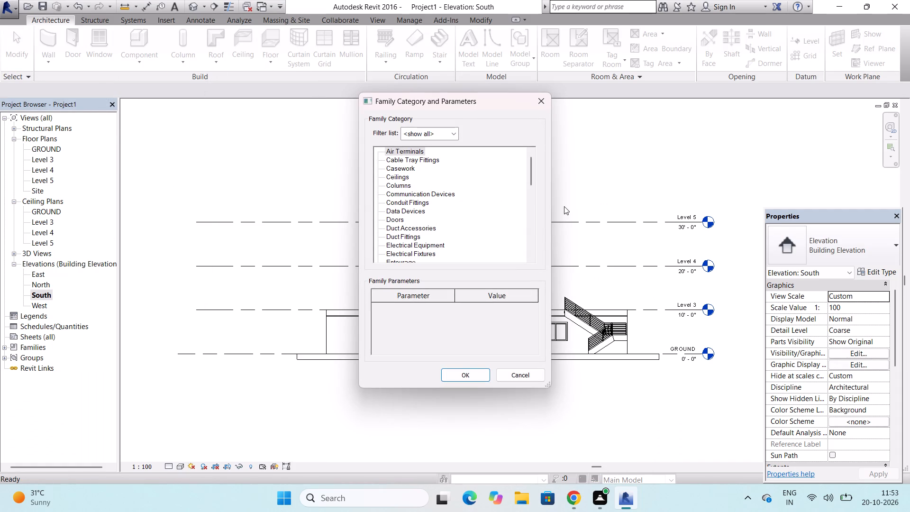
{"action": "scroll", "coordinate": [467, 185], "scroll_direction": "down", "scroll_amount": 20}
{"action": "scroll", "coordinate": [467, 185], "scroll_direction": "down", "scroll_amount": 1}
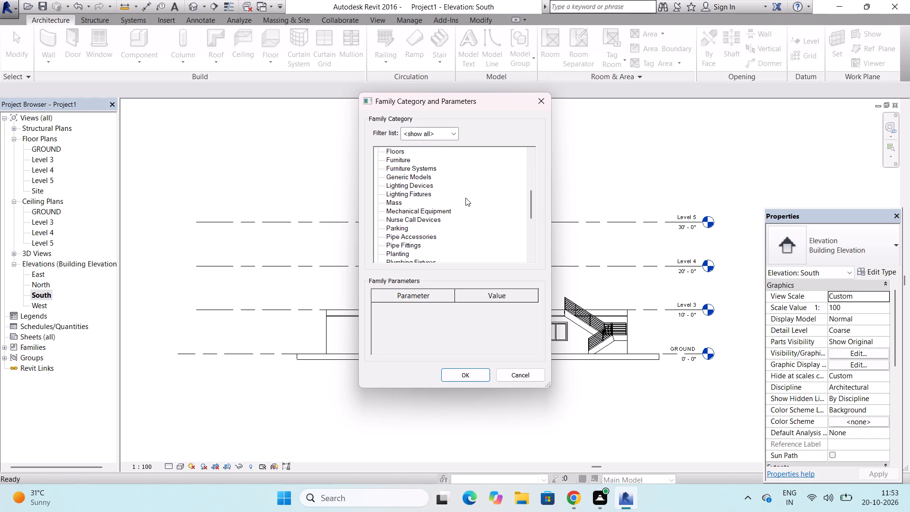
{"action": "scroll", "coordinate": [465, 198], "scroll_direction": "down", "scroll_amount": 17}
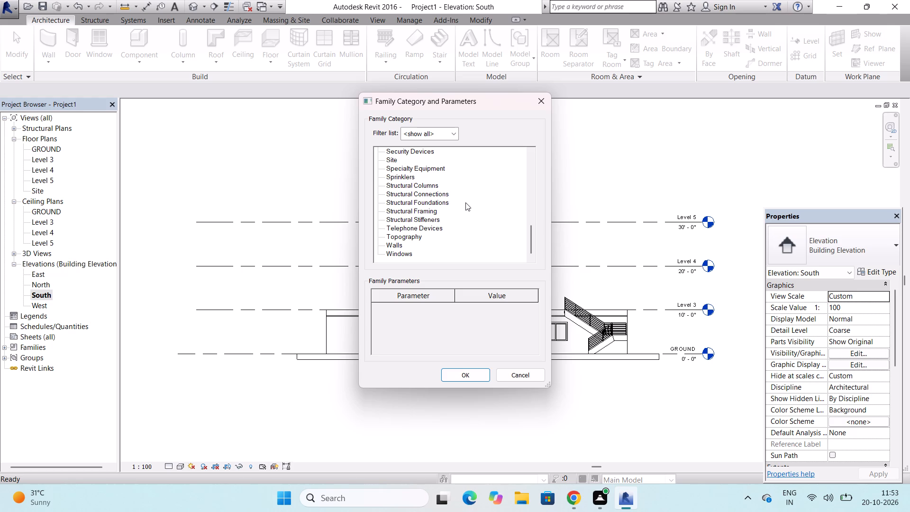
{"action": "left_click", "coordinate": [388, 247]}
{"action": "left_click", "coordinate": [452, 375]}
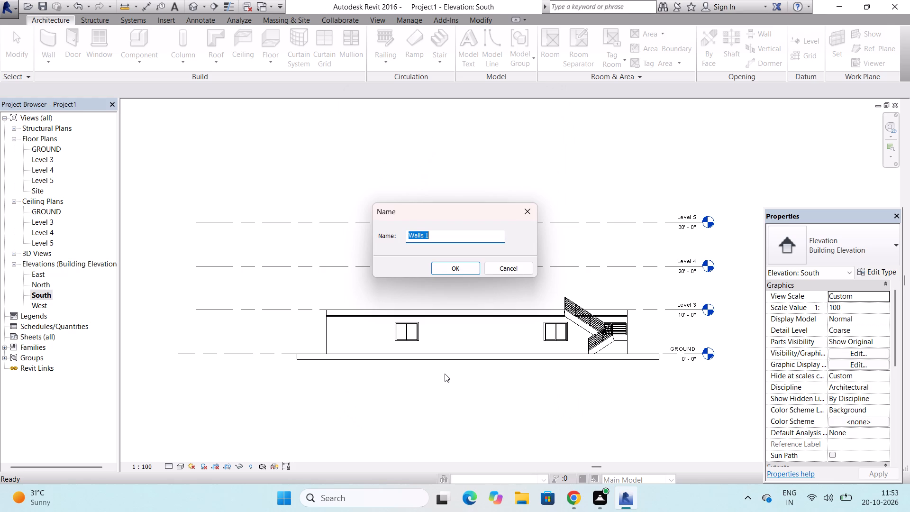
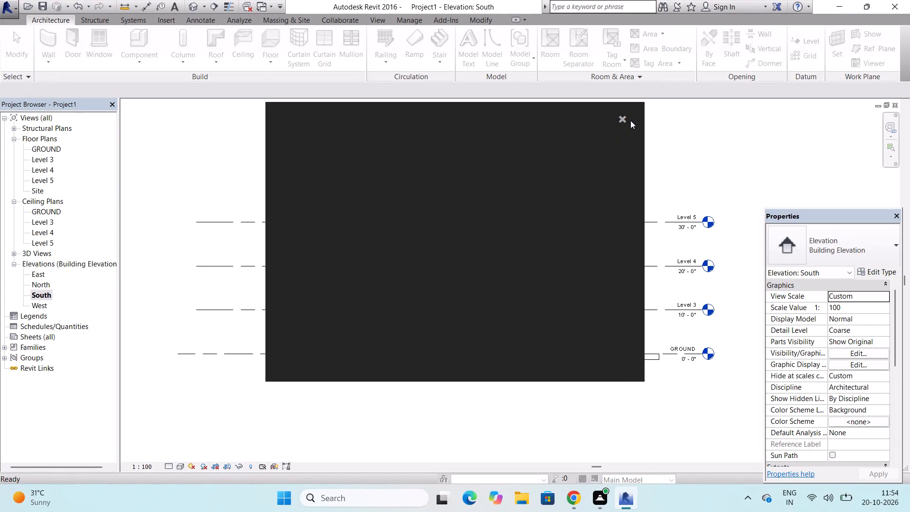
Close the blank notification card and accept the name Walls 1 for the in-place wall component.
{"action": "left_click", "coordinate": [619, 119]}
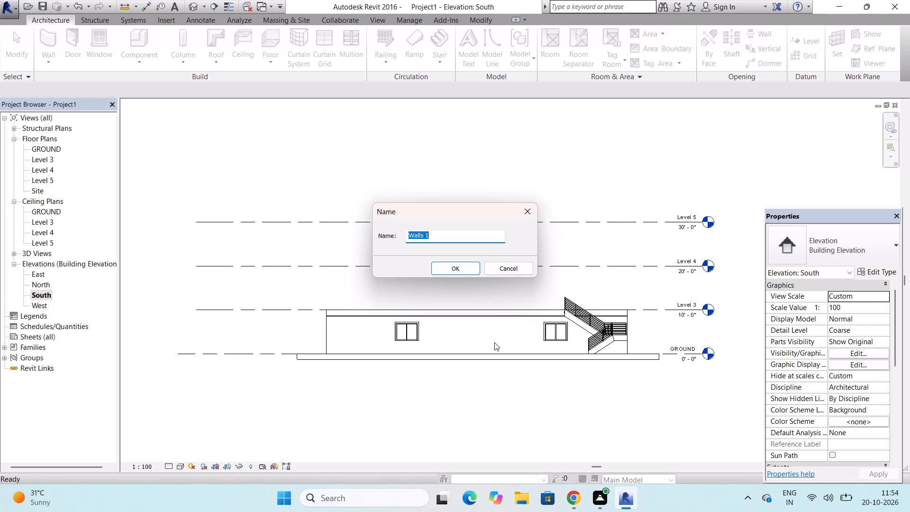
{"action": "left_click", "coordinate": [459, 268]}
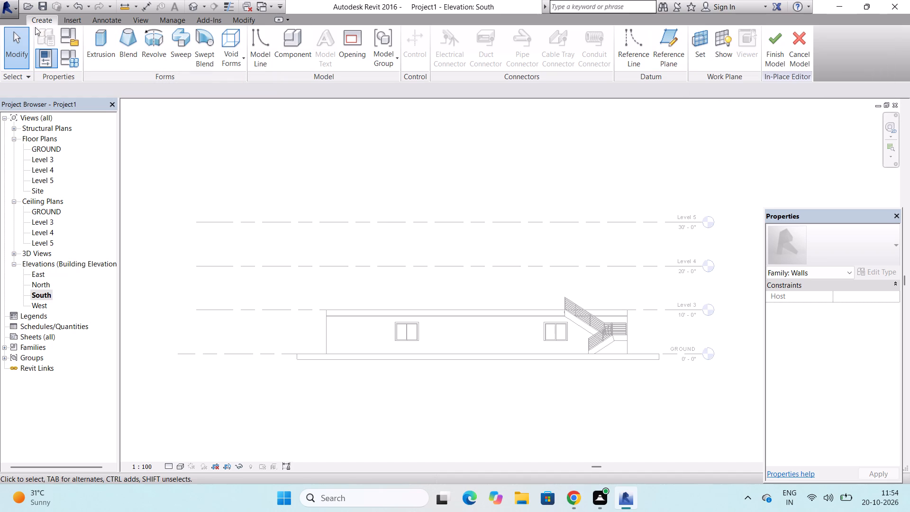
Set the extrusion's work plane by picking the face of the south wall.
{"action": "left_click", "coordinate": [101, 34]}
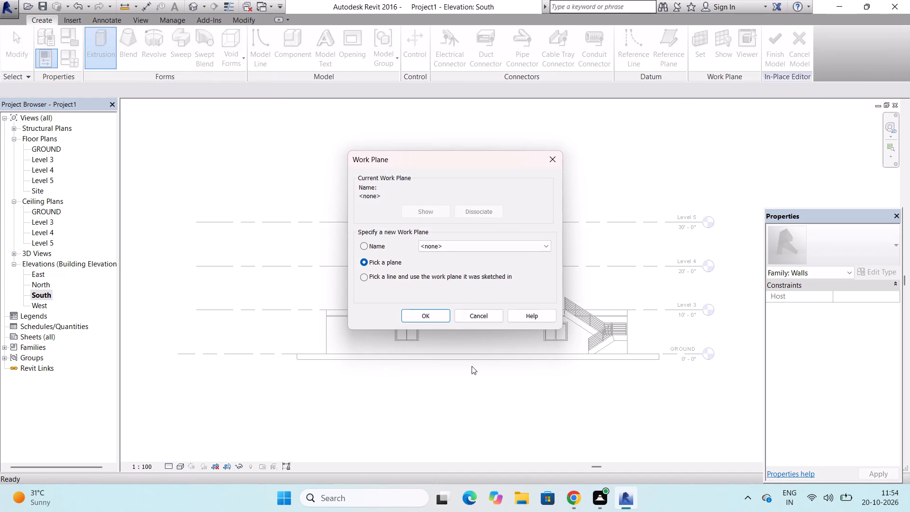
{"action": "left_click", "coordinate": [553, 155]}
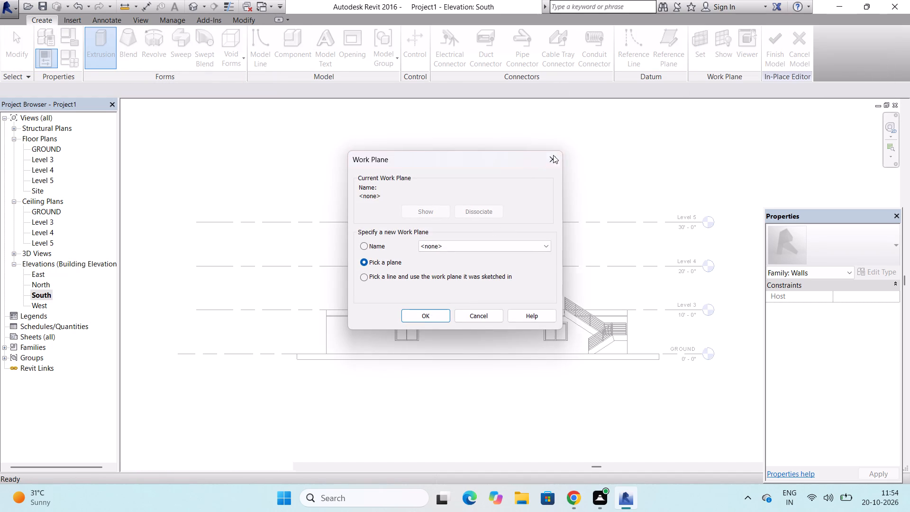
{"action": "left_click", "coordinate": [704, 58]}
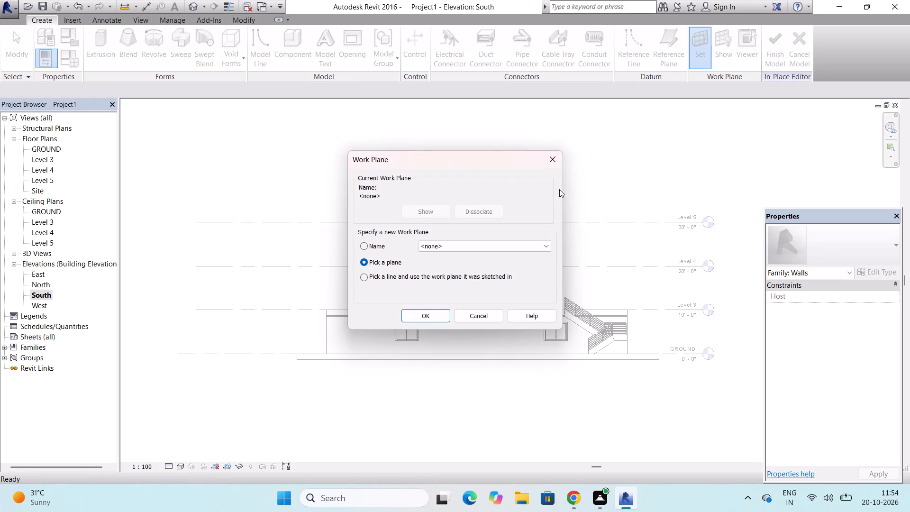
{"action": "left_click", "coordinate": [430, 313]}
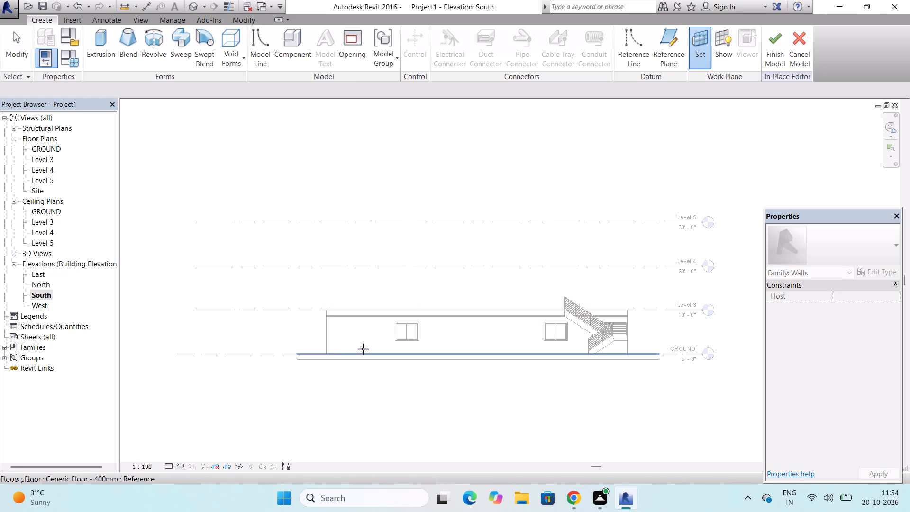
{"action": "scroll", "coordinate": [325, 322], "scroll_direction": "up", "scroll_amount": 5}
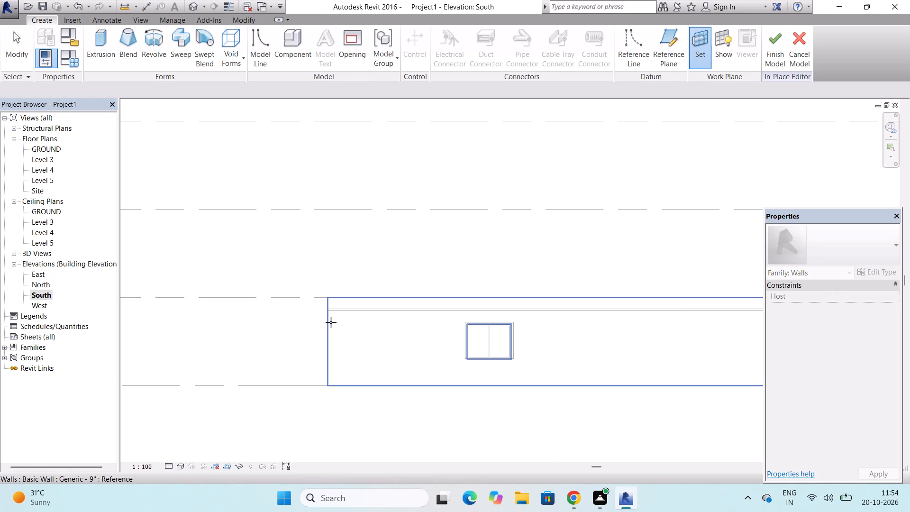
{"action": "left_click", "coordinate": [331, 322]}
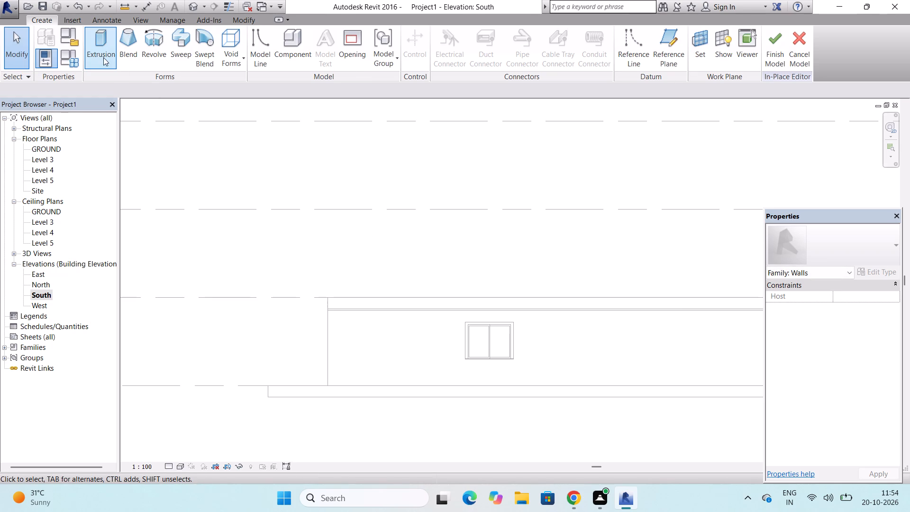
Sketch an extrusion rectangle about 15'-5" by 10'-0" from the south wall's top west corner to GROUND, just short of the west window.
{"action": "left_click", "coordinate": [96, 41]}
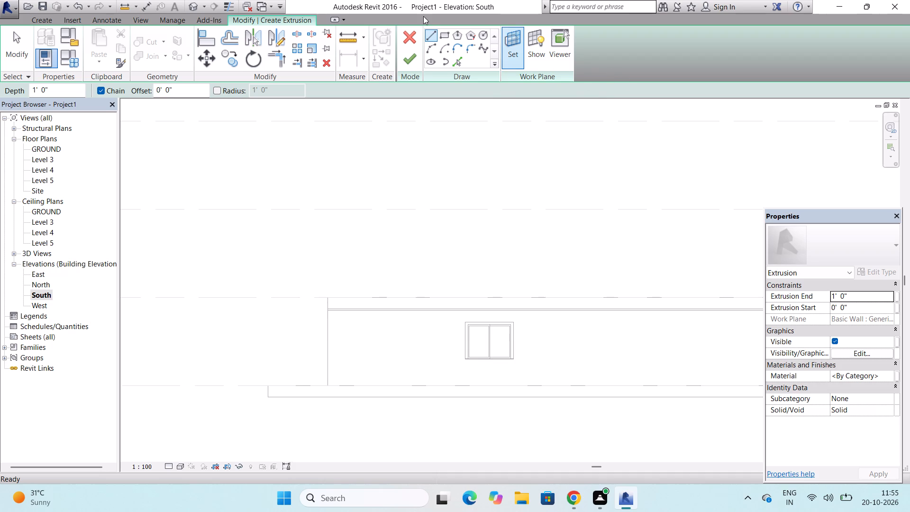
{"action": "left_click", "coordinate": [446, 31]}
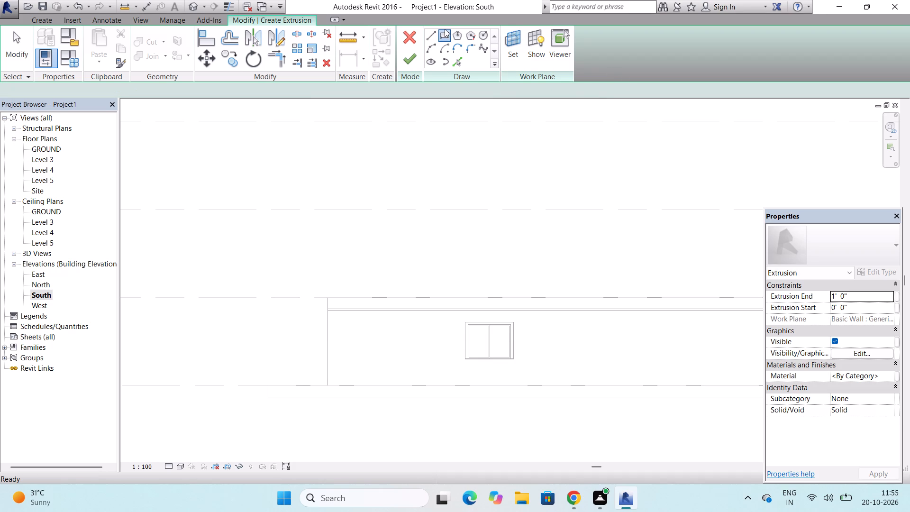
{"action": "scroll", "coordinate": [445, 29], "scroll_direction": "down", "scroll_amount": 3}
{"action": "scroll", "coordinate": [344, 331], "scroll_direction": "up", "scroll_amount": 4}
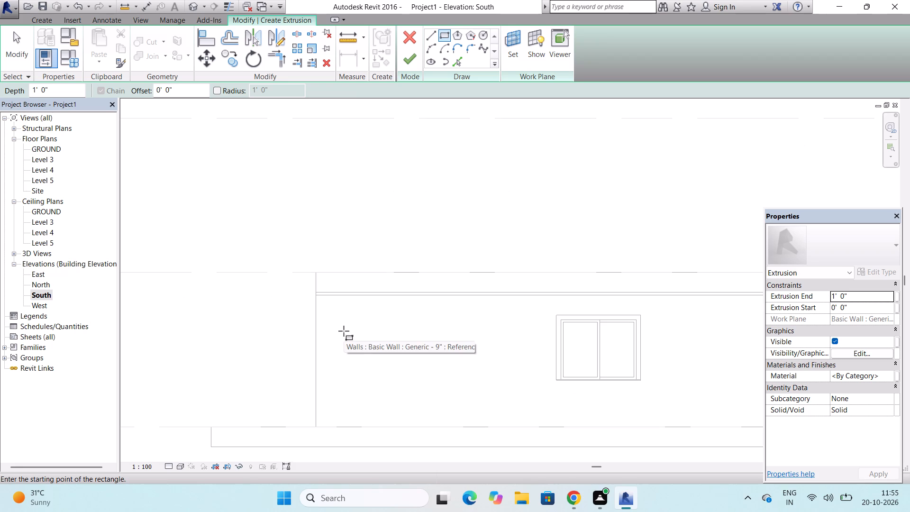
{"action": "left_click", "coordinate": [316, 275]}
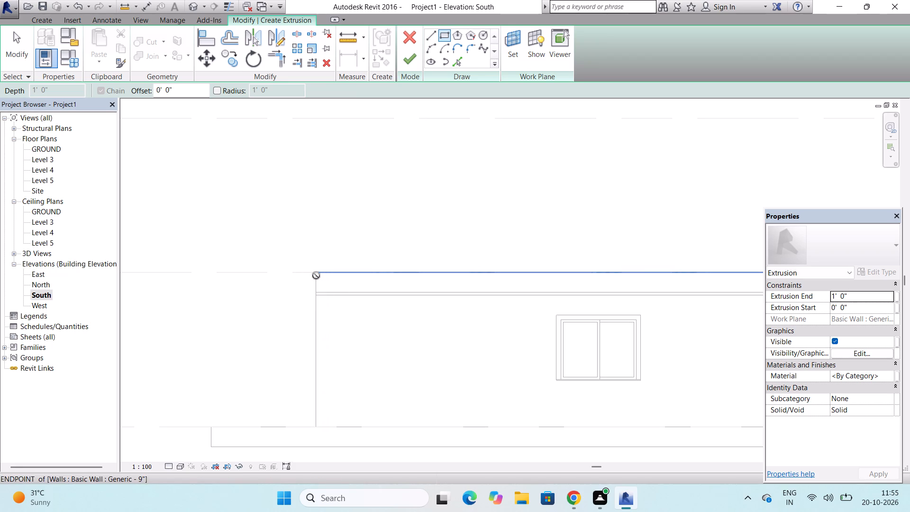
{"action": "scroll", "coordinate": [316, 275], "scroll_direction": "down", "scroll_amount": 3}
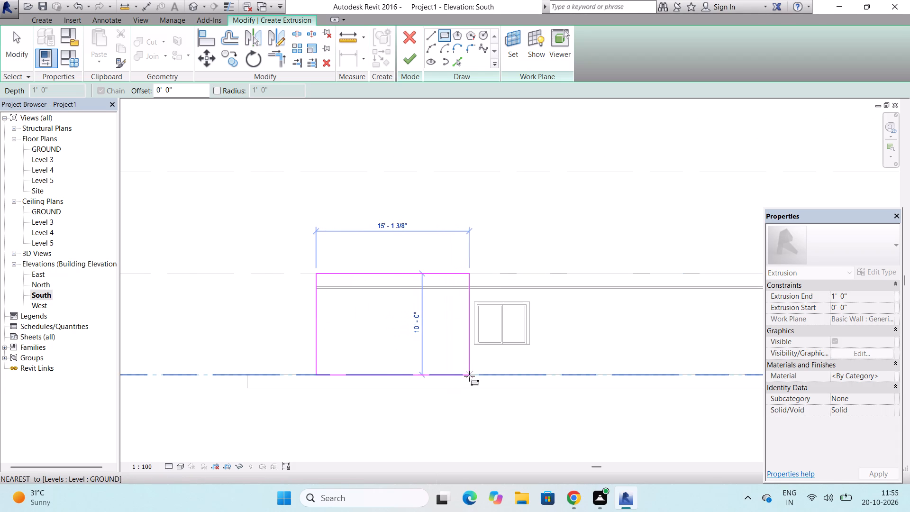
{"action": "scroll", "coordinate": [469, 376], "scroll_direction": "up", "scroll_amount": 4}
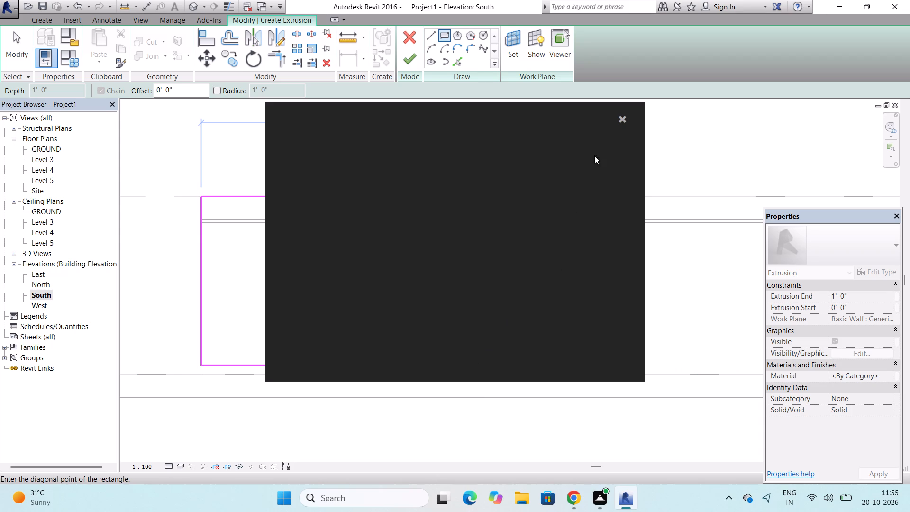
{"action": "left_click", "coordinate": [621, 119]}
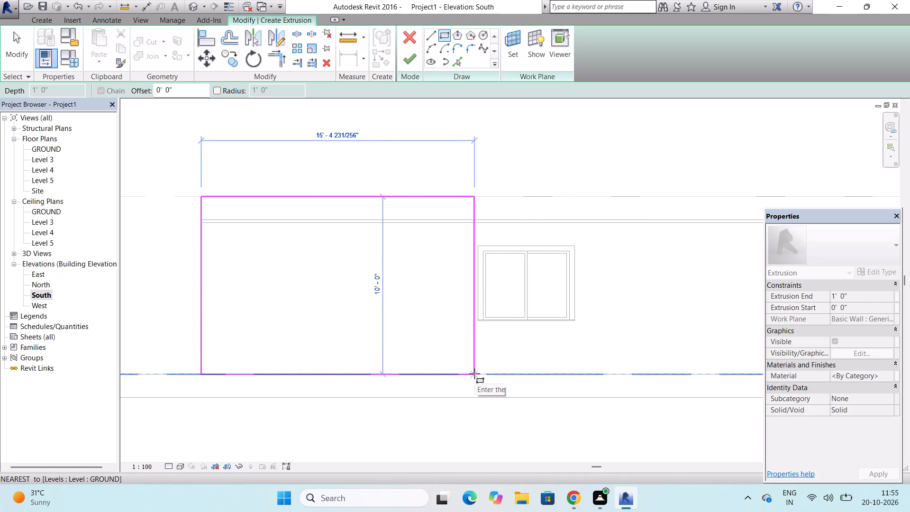
{"action": "left_click", "coordinate": [474, 374]}
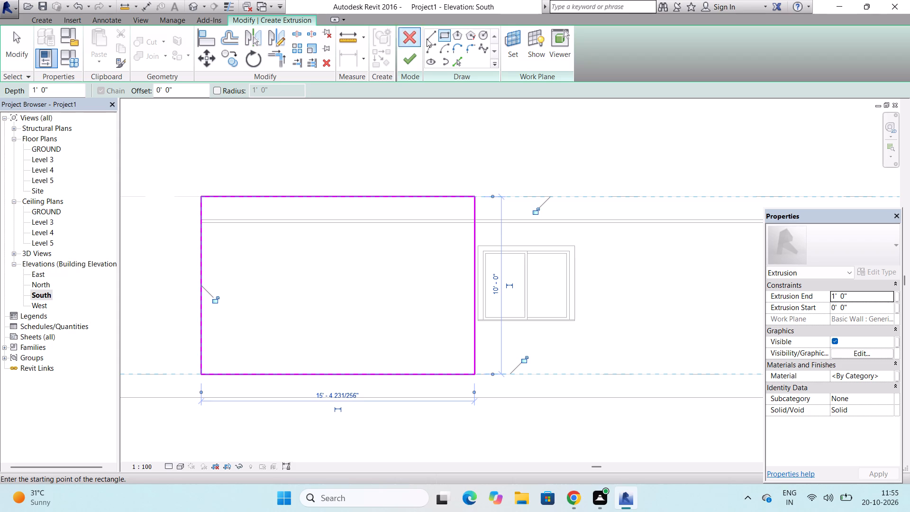
Sketch a second rectangle between the two windows, about 28'-4 1/2" wide and 10'-0" high, from Level 3 down to GROUND.
{"action": "left_click", "coordinate": [444, 37]}
{"action": "scroll", "coordinate": [434, 196], "scroll_direction": "down", "scroll_amount": 3}
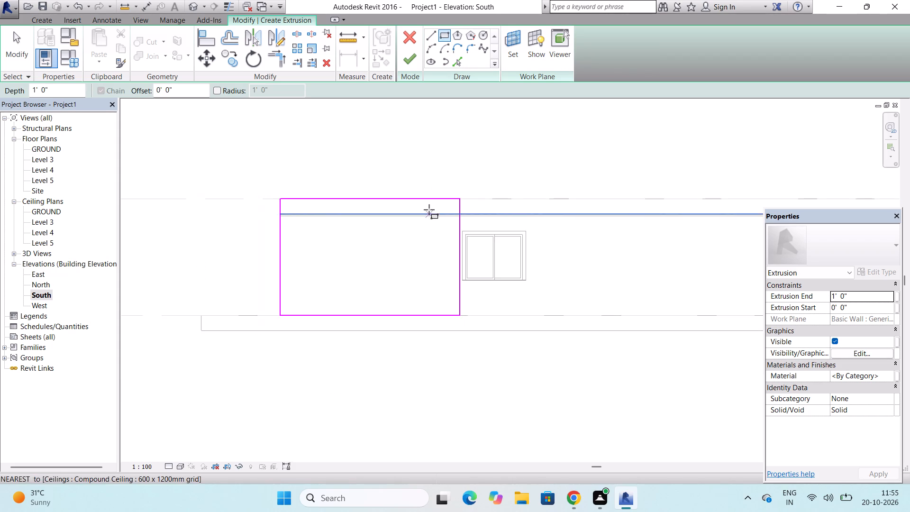
{"action": "scroll", "coordinate": [428, 215], "scroll_direction": "down", "scroll_amount": 5}
{"action": "scroll", "coordinate": [504, 233], "scroll_direction": "up", "scroll_amount": 4}
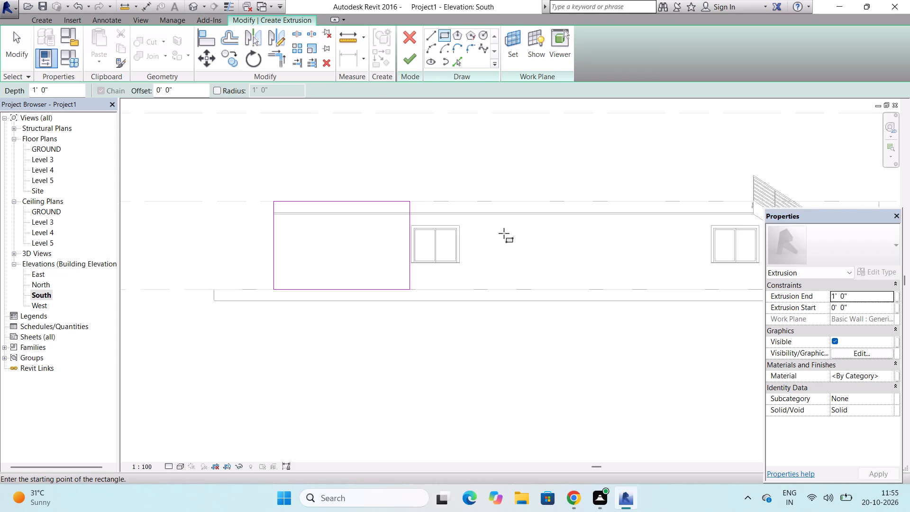
{"action": "scroll", "coordinate": [456, 232], "scroll_direction": "up", "scroll_amount": 4}
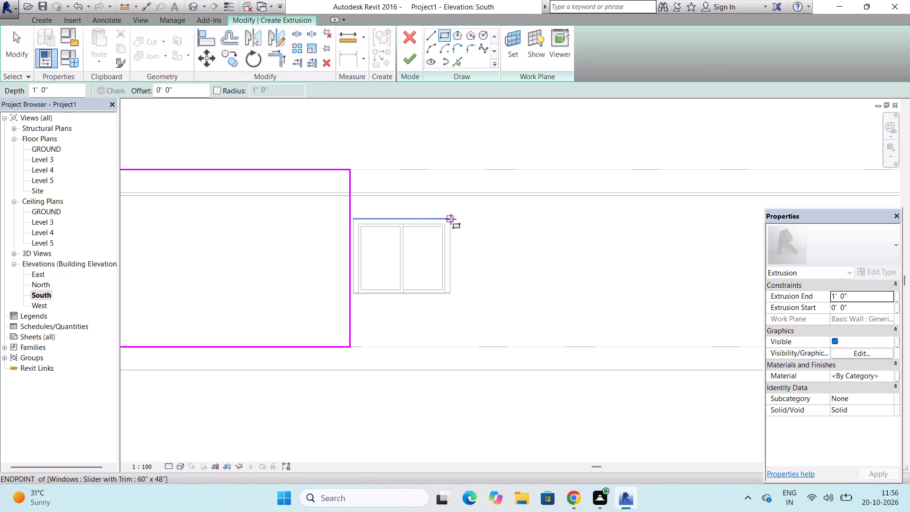
{"action": "left_click", "coordinate": [451, 167]}
{"action": "scroll", "coordinate": [451, 167], "scroll_direction": "down", "scroll_amount": 3}
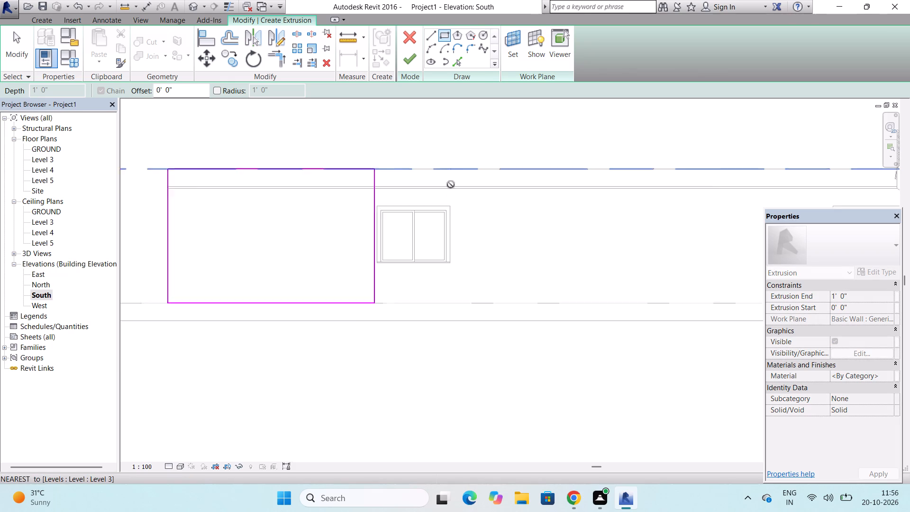
{"action": "scroll", "coordinate": [468, 252], "scroll_direction": "down", "scroll_amount": 2}
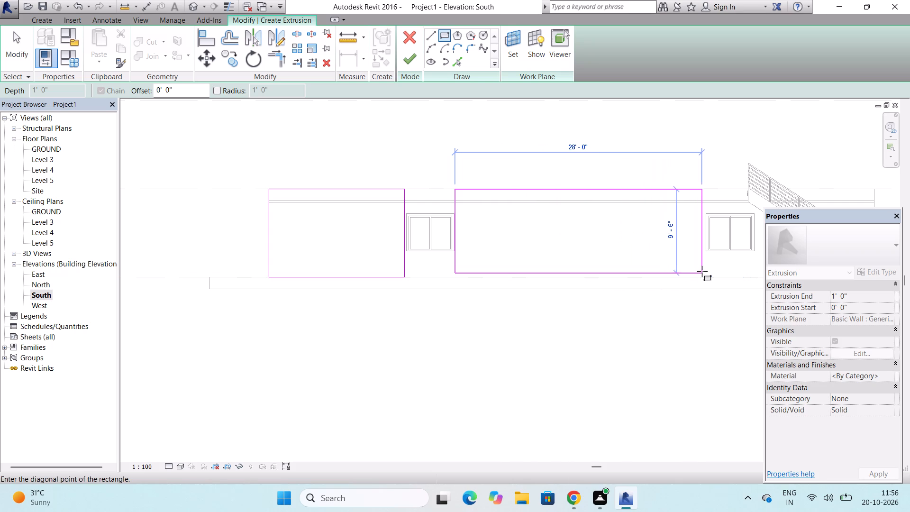
{"action": "scroll", "coordinate": [705, 271], "scroll_direction": "up", "scroll_amount": 5}
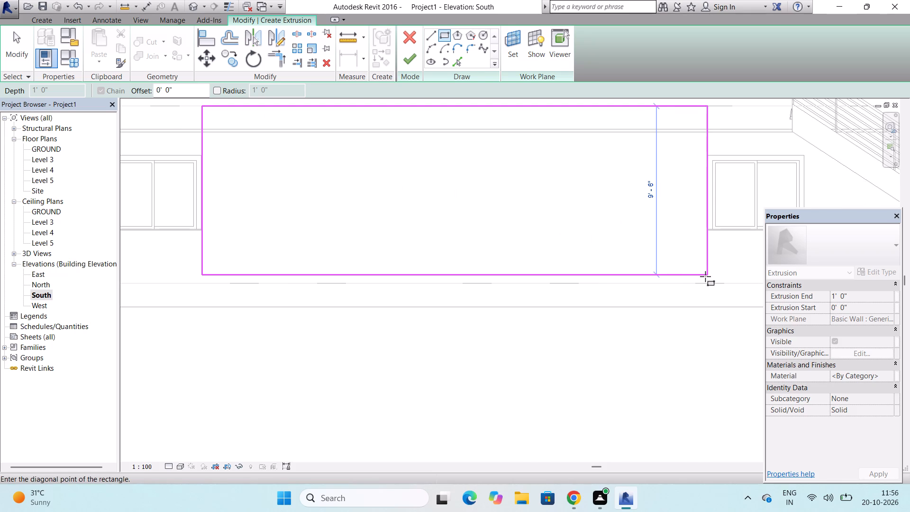
{"action": "left_click", "coordinate": [705, 283]}
{"action": "scroll", "coordinate": [607, 285], "scroll_direction": "down", "scroll_amount": 3}
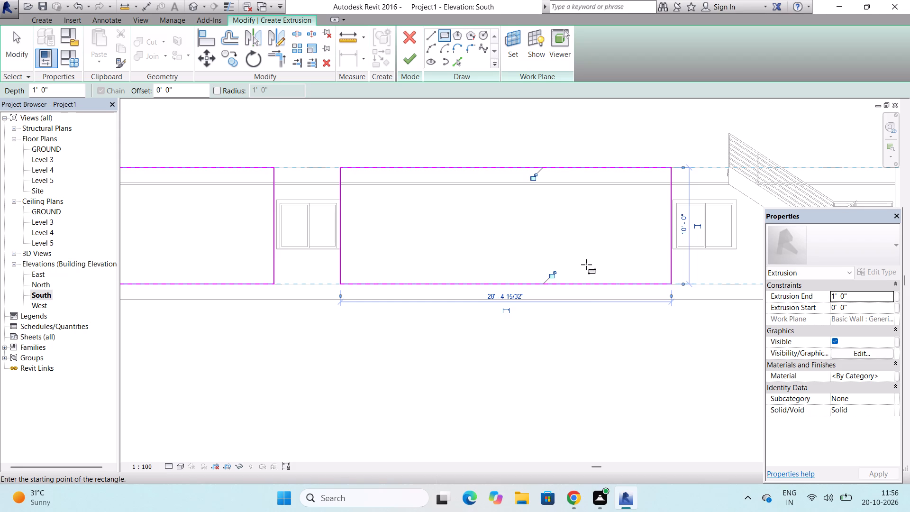
Finish the two-rectangle extrusion at 1'-0" depth and complete the in-place wall model, closing the blank notification card.
{"action": "left_click", "coordinate": [414, 63]}
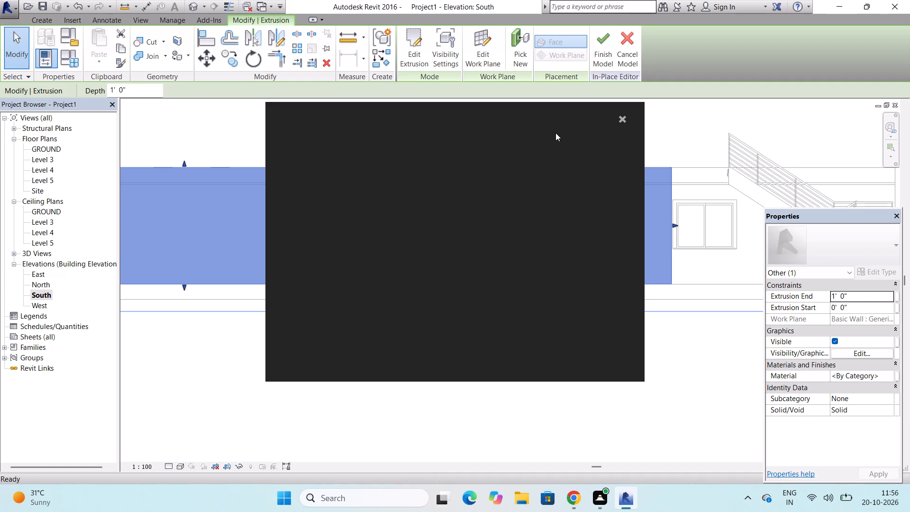
{"action": "left_click", "coordinate": [621, 119]}
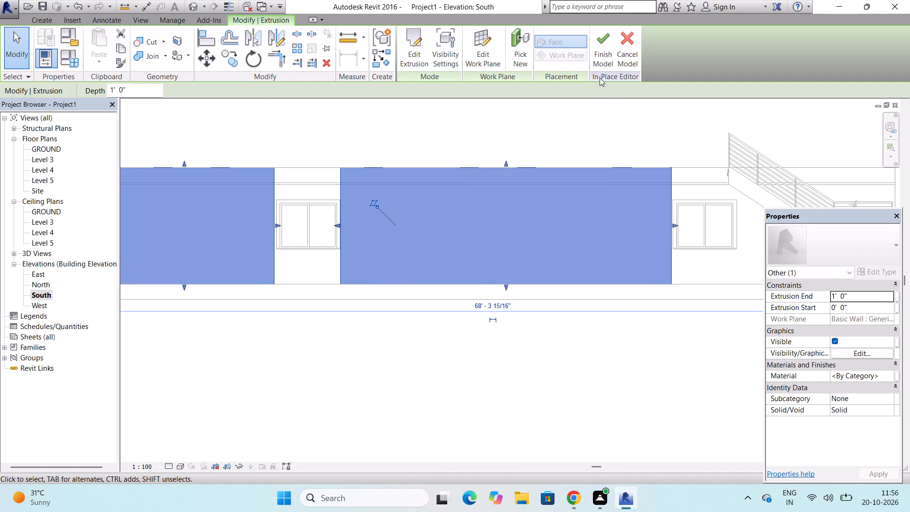
{"action": "left_click", "coordinate": [599, 57]}
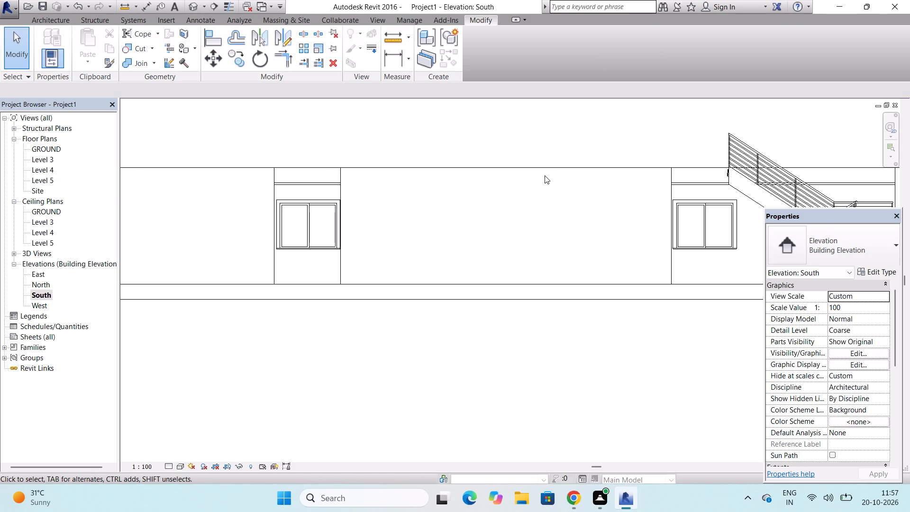
Open the GROUND floor plan and bring the whole building into view.
{"action": "scroll", "coordinate": [545, 175], "scroll_direction": "down", "scroll_amount": 7}
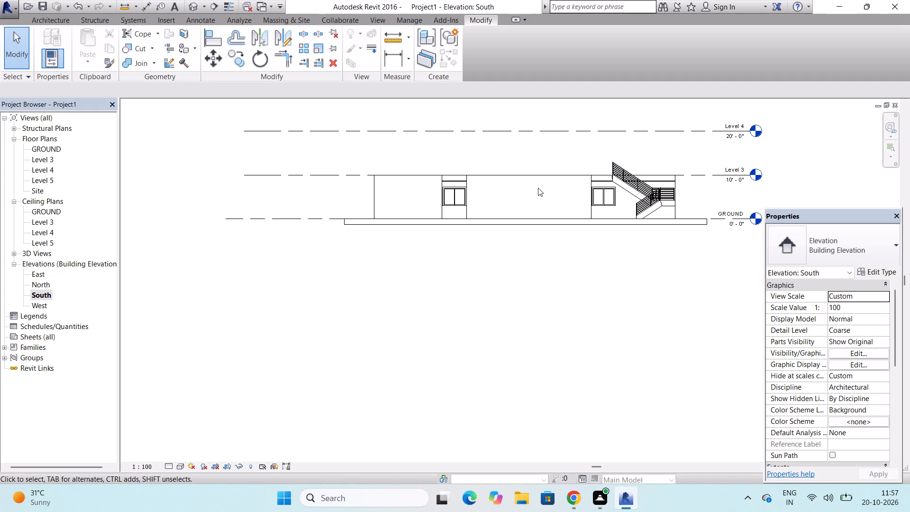
{"action": "scroll", "coordinate": [531, 210], "scroll_direction": "down", "scroll_amount": 2}
{"action": "scroll", "coordinate": [509, 275], "scroll_direction": "down", "scroll_amount": 1}
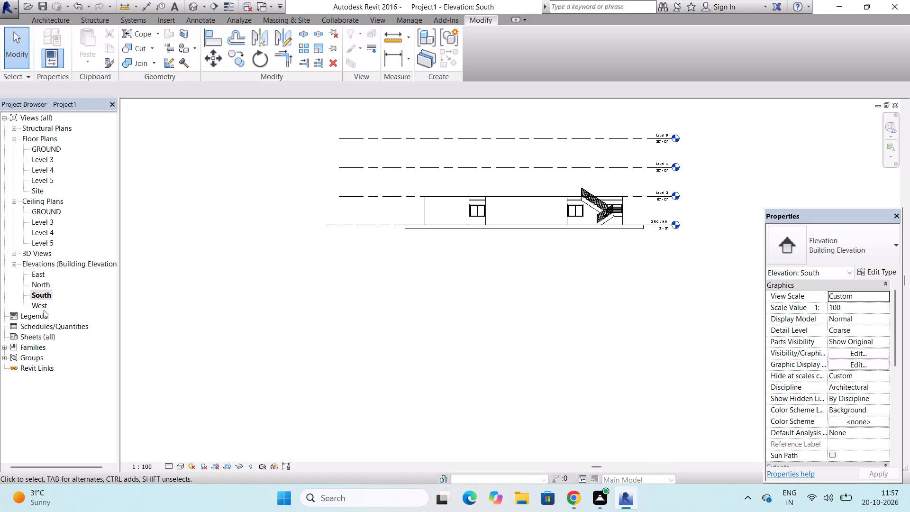
{"action": "double_click", "coordinate": [52, 147]}
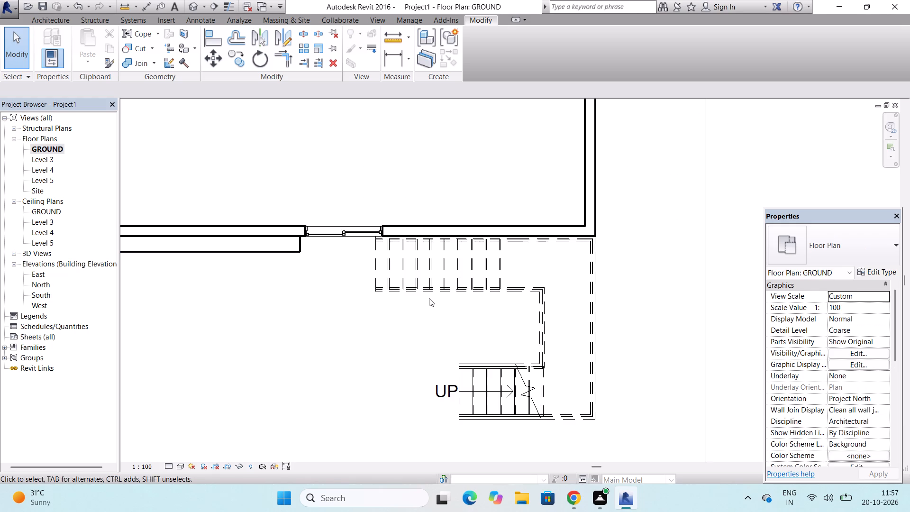
{"action": "scroll", "coordinate": [431, 301], "scroll_direction": "down", "scroll_amount": 15}
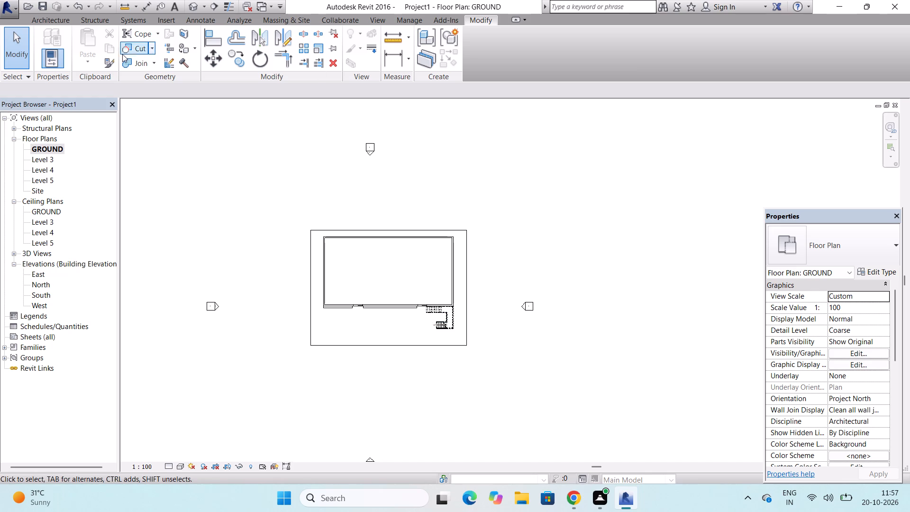
Start the Wall tool with the Generic - 9" type, dismissing the save reminder and the blank notification card.
{"action": "left_click", "coordinate": [50, 15]}
{"action": "left_click", "coordinate": [51, 21]}
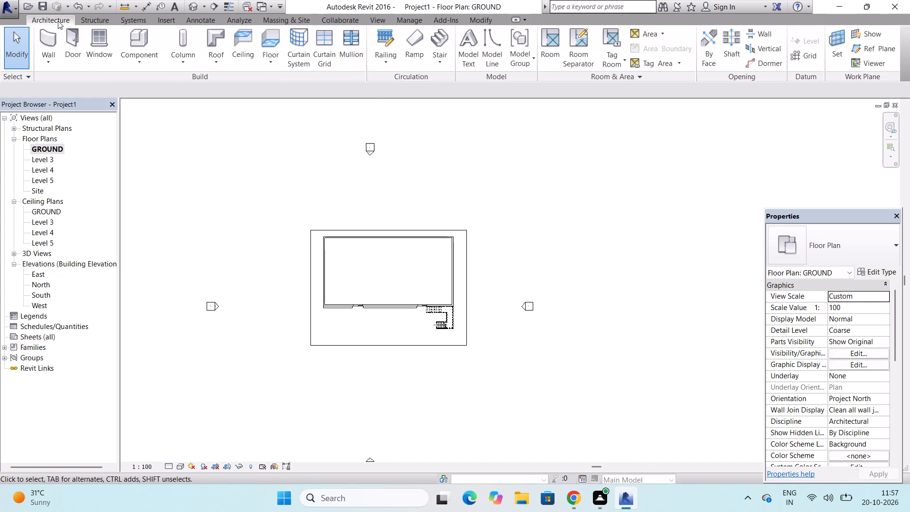
{"action": "left_click", "coordinate": [53, 37]}
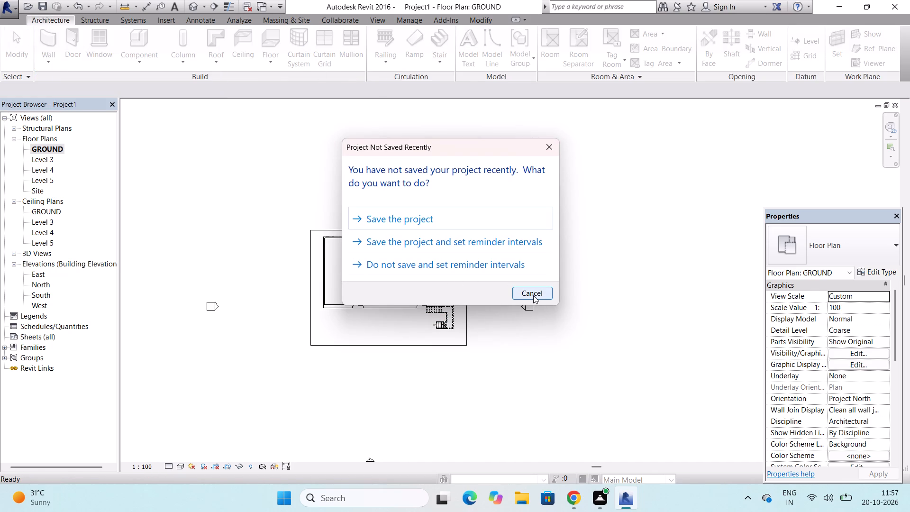
{"action": "left_click", "coordinate": [610, 238]}
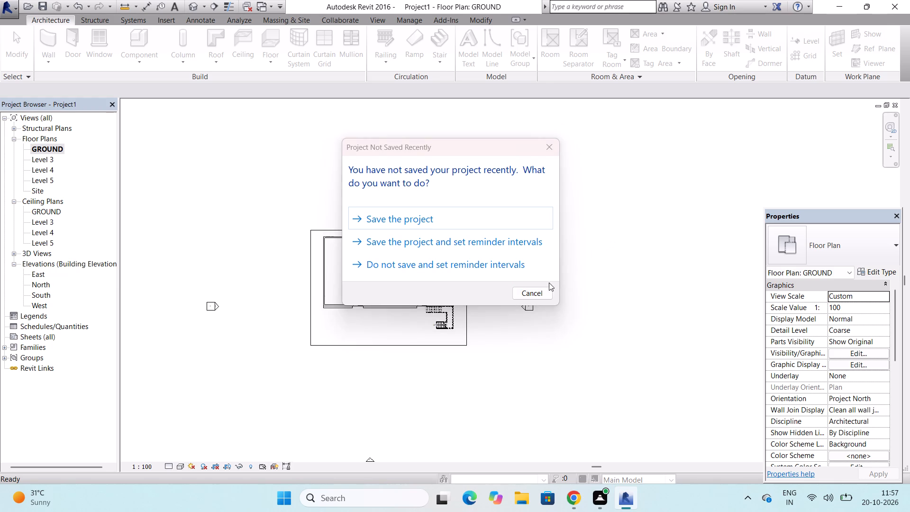
{"action": "left_click", "coordinate": [551, 149]}
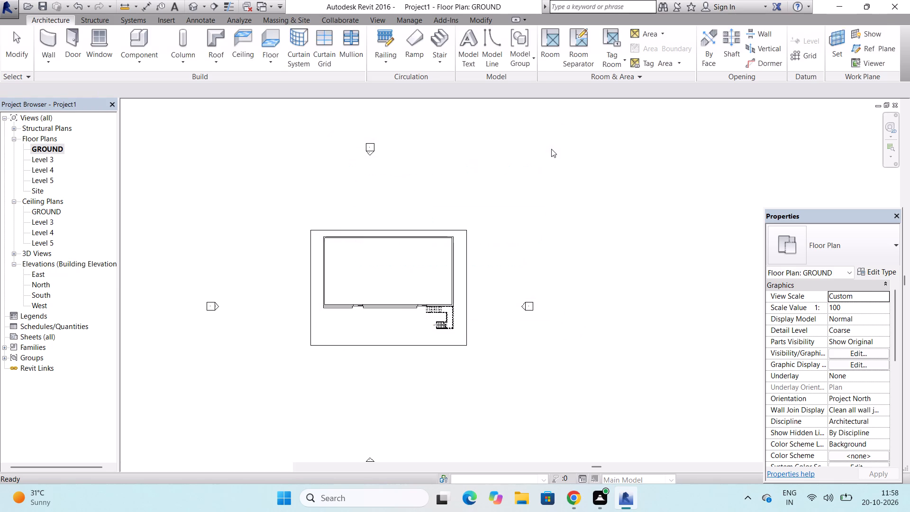
{"action": "scroll", "coordinate": [415, 302], "scroll_direction": "up", "scroll_amount": 5}
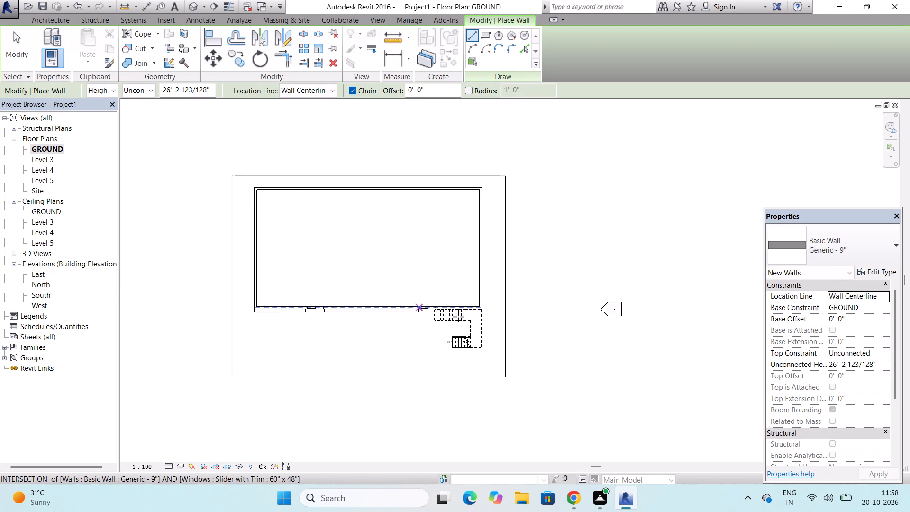
{"action": "scroll", "coordinate": [458, 317], "scroll_direction": "up", "scroll_amount": 3}
{"action": "scroll", "coordinate": [487, 289], "scroll_direction": "up", "scroll_amount": 6}
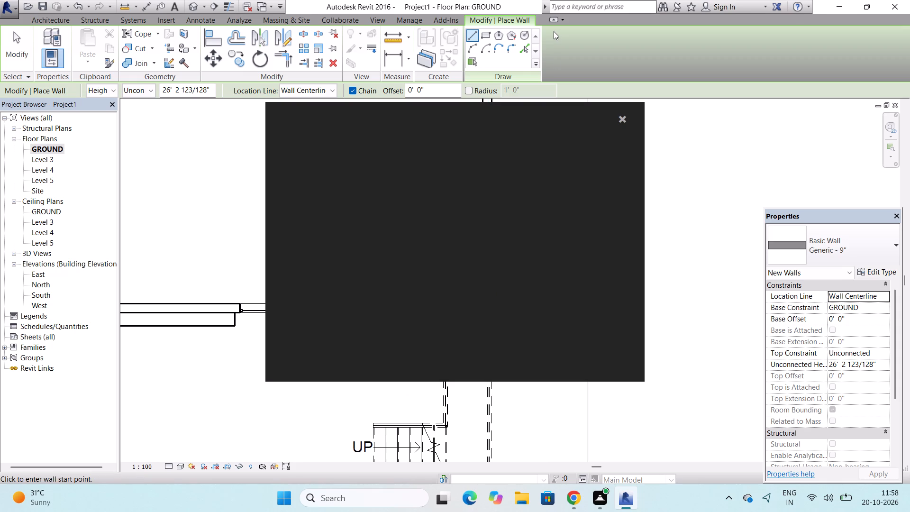
{"action": "left_click", "coordinate": [620, 119]}
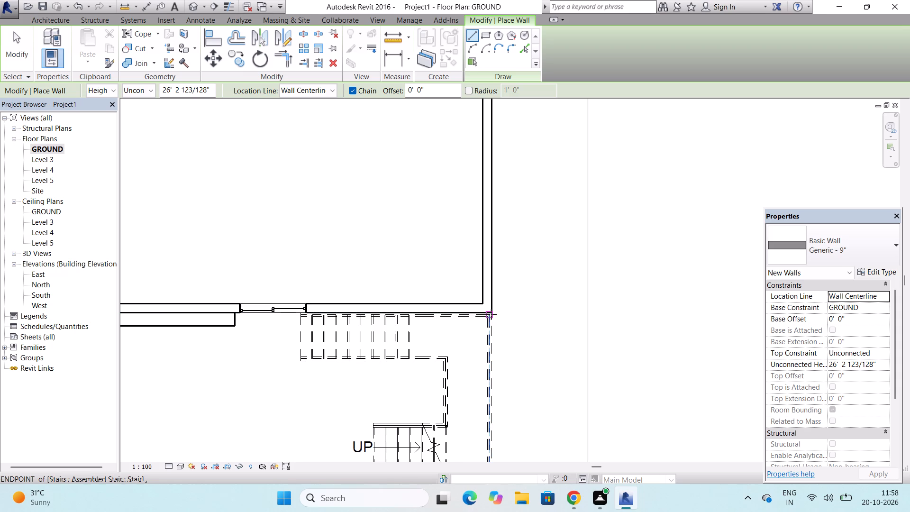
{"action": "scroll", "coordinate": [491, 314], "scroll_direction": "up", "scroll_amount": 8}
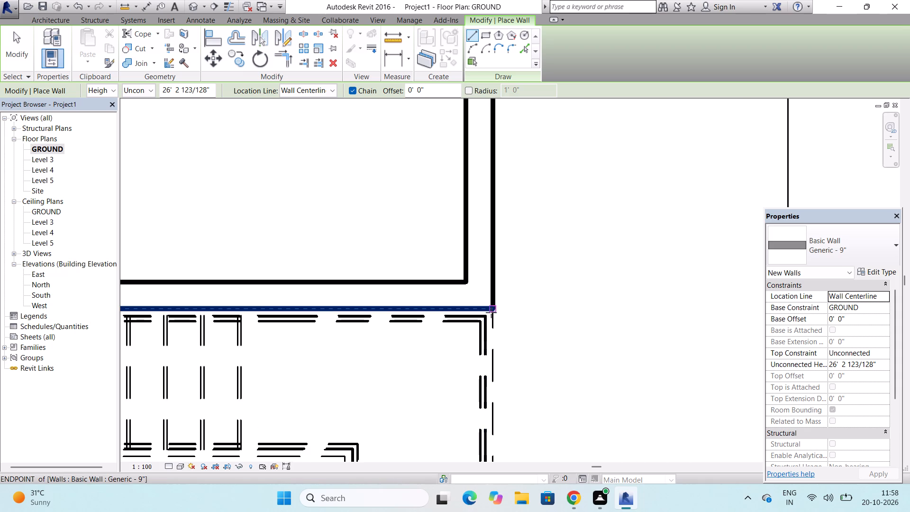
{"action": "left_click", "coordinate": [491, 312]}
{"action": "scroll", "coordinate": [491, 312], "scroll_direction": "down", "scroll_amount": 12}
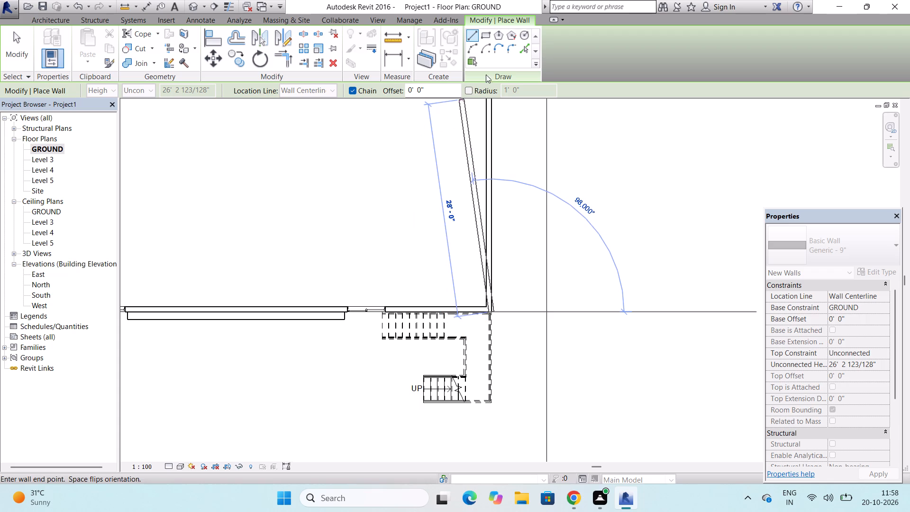
Draw a rectangular run of Generic - 9" walls about 23'-6" by 11'-6" northwest from the building's southeast corner, then end wall placement.
{"action": "left_click", "coordinate": [486, 36]}
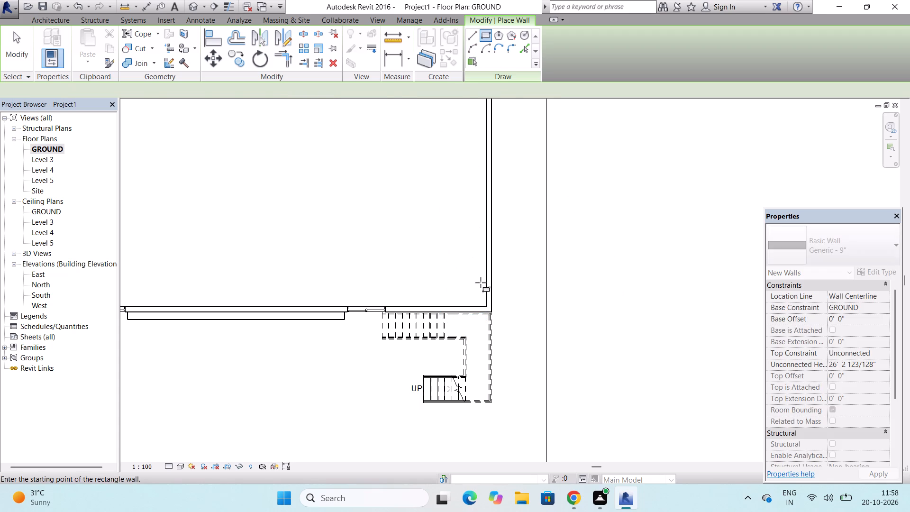
{"action": "scroll", "coordinate": [496, 316], "scroll_direction": "up", "scroll_amount": 8}
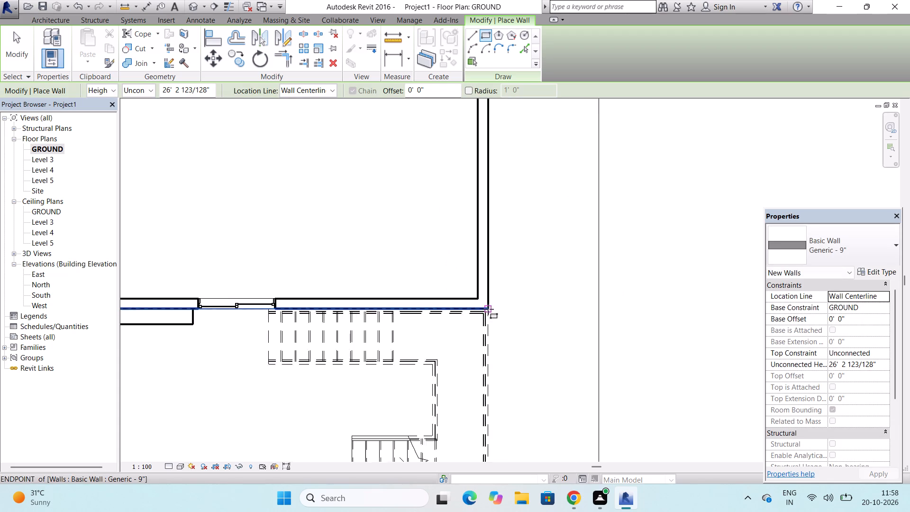
{"action": "scroll", "coordinate": [488, 309], "scroll_direction": "up", "scroll_amount": 3}
{"action": "left_click", "coordinate": [488, 306]}
{"action": "scroll", "coordinate": [488, 306], "scroll_direction": "down", "scroll_amount": 5}
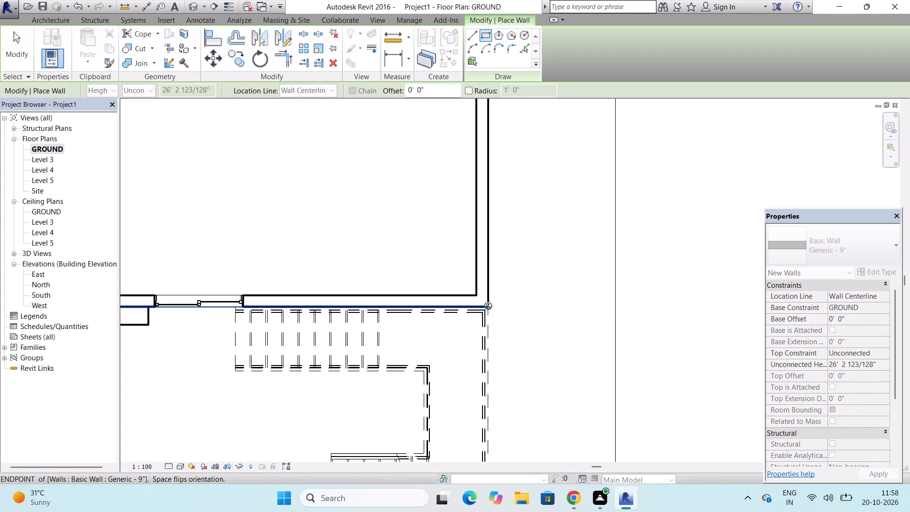
{"action": "scroll", "coordinate": [488, 306], "scroll_direction": "down", "scroll_amount": 8}
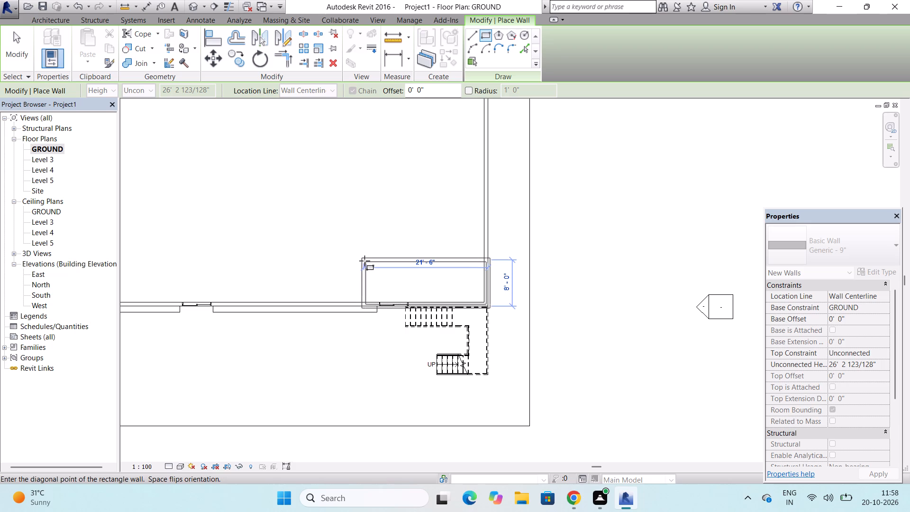
{"action": "scroll", "coordinate": [364, 261], "scroll_direction": "up", "scroll_amount": 5}
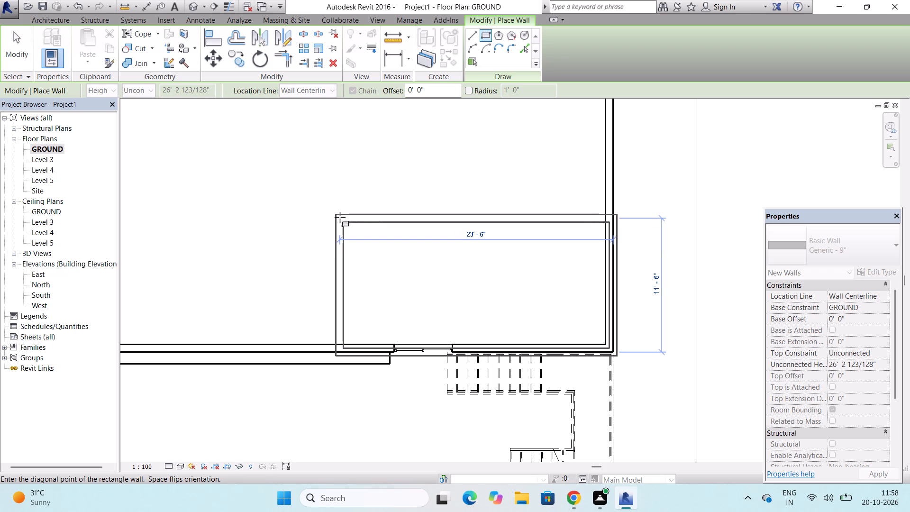
{"action": "left_click", "coordinate": [340, 217]}
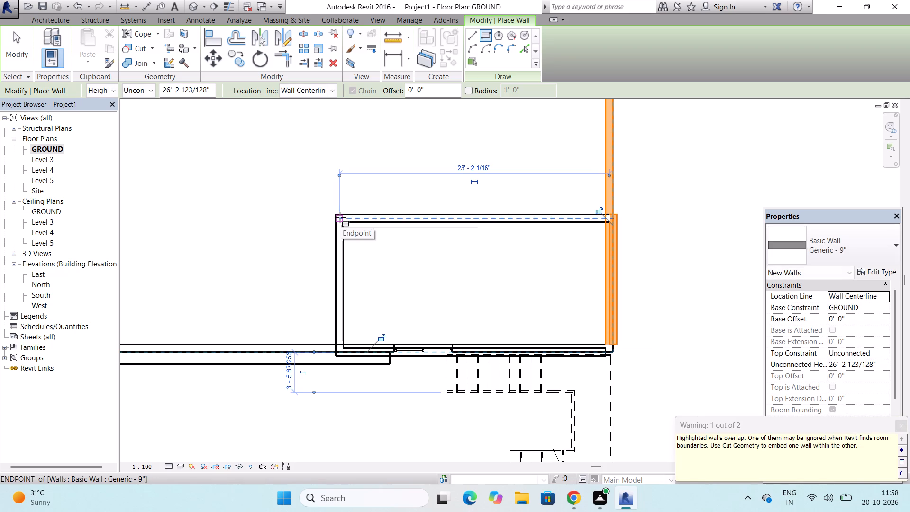
{"action": "key", "text": "Escape"}
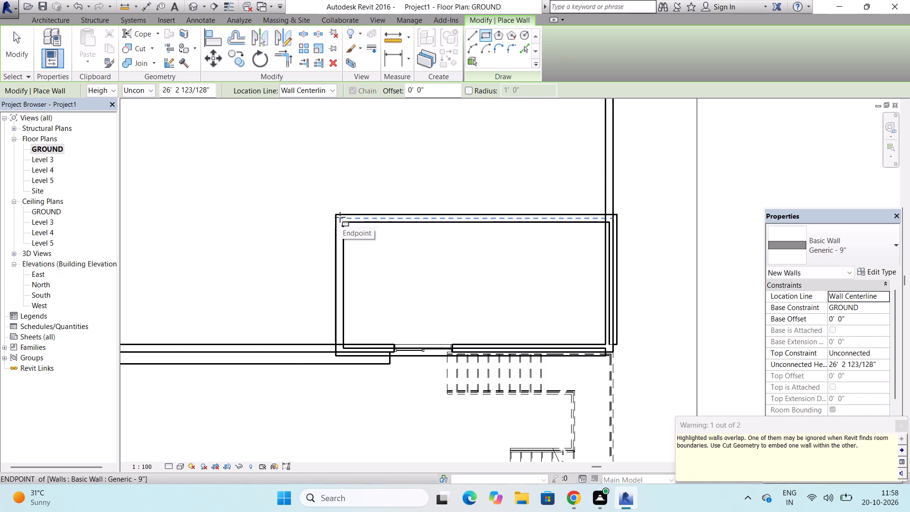
{"action": "scroll", "coordinate": [659, 270], "scroll_direction": "up", "scroll_amount": 3}
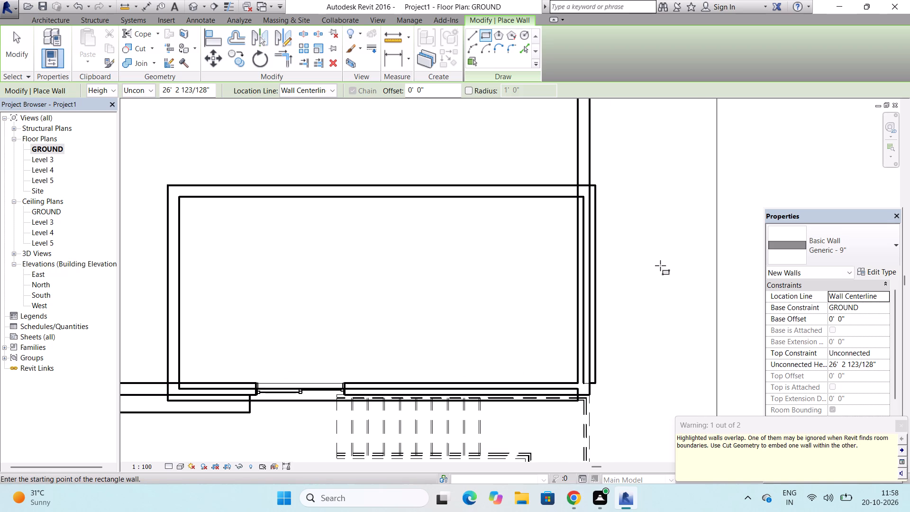
{"action": "key", "text": "Escape"}
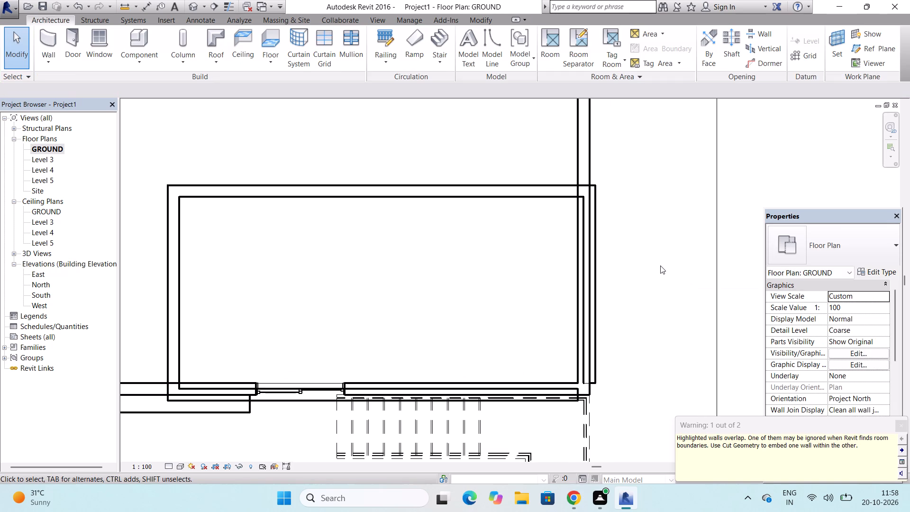
Nudge the new rectangle's east wall slightly west, then deselect it and close the blank notification card.
{"action": "left_click", "coordinate": [596, 251]}
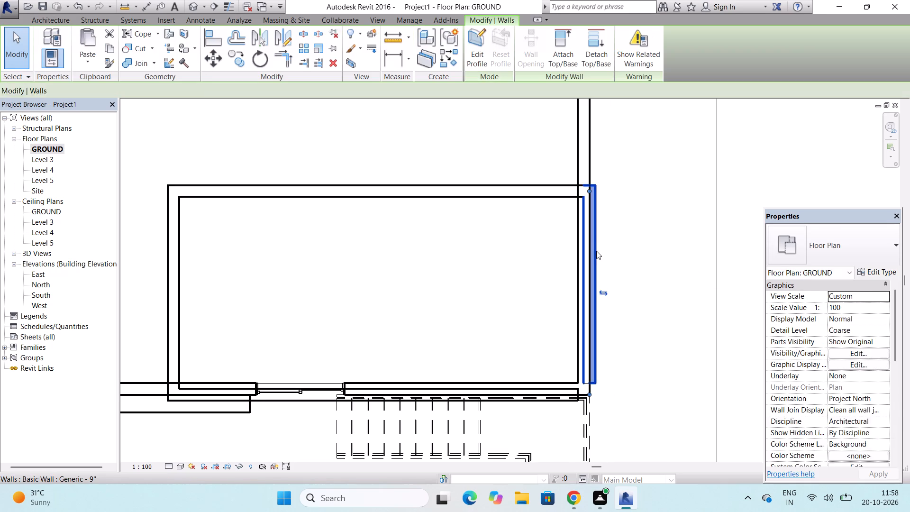
{"action": "left_click_drag", "start_coordinate": [594, 271], "coordinate": [591, 273]}
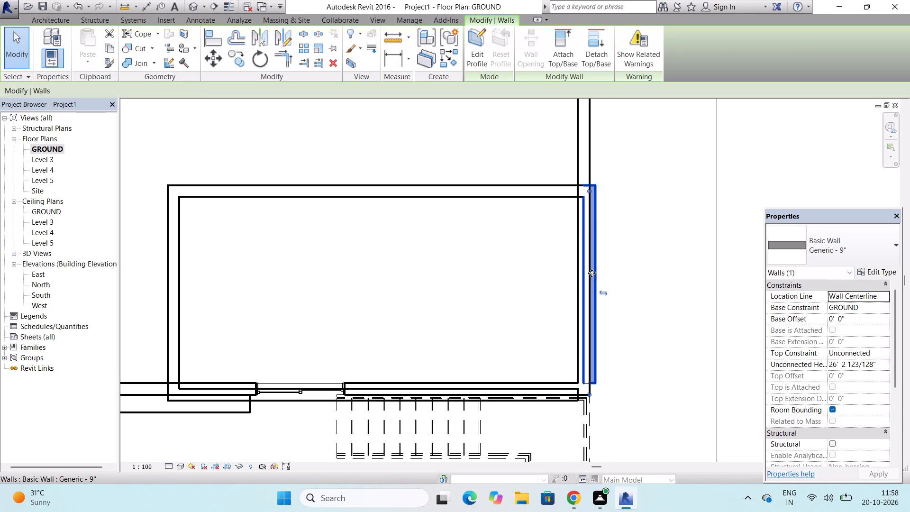
{"action": "left_click_drag", "start_coordinate": [591, 273], "coordinate": [589, 276]}
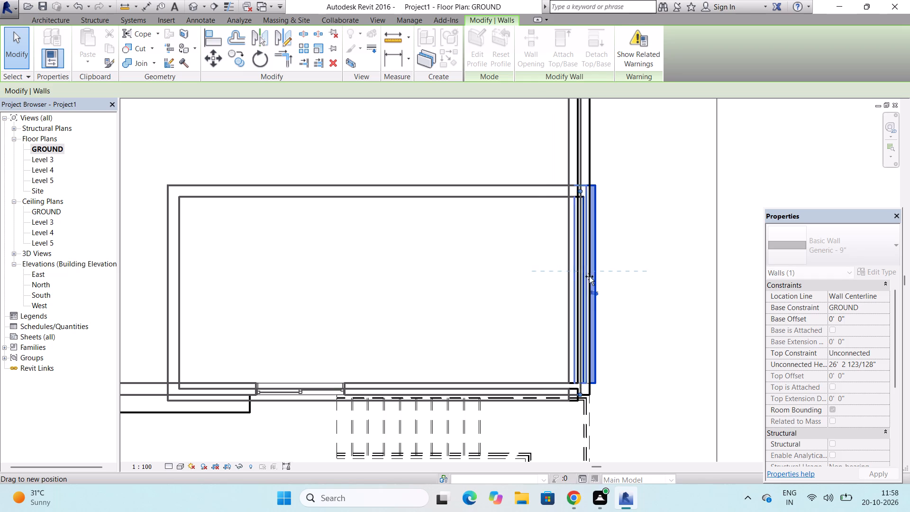
{"action": "left_click_drag", "start_coordinate": [589, 276], "coordinate": [593, 276]}
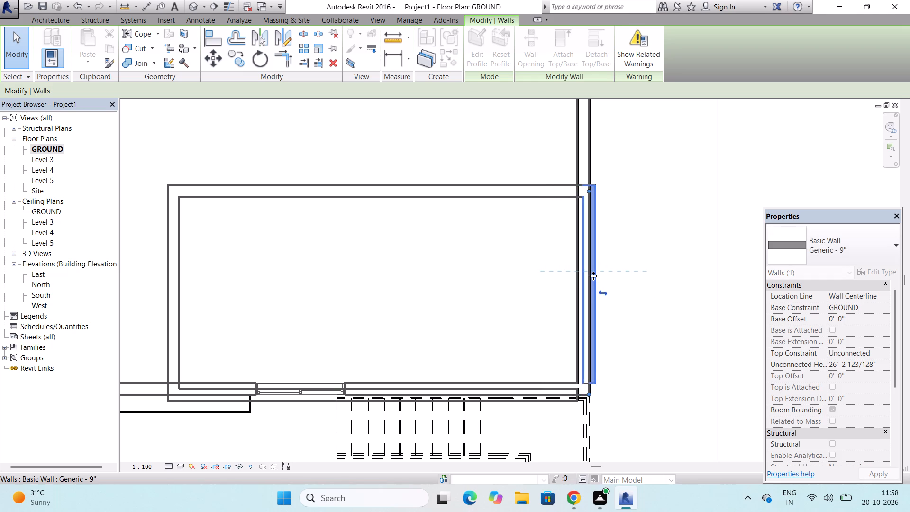
{"action": "left_click", "coordinate": [593, 276]}
{"action": "scroll", "coordinate": [592, 280], "scroll_direction": "up", "scroll_amount": 3}
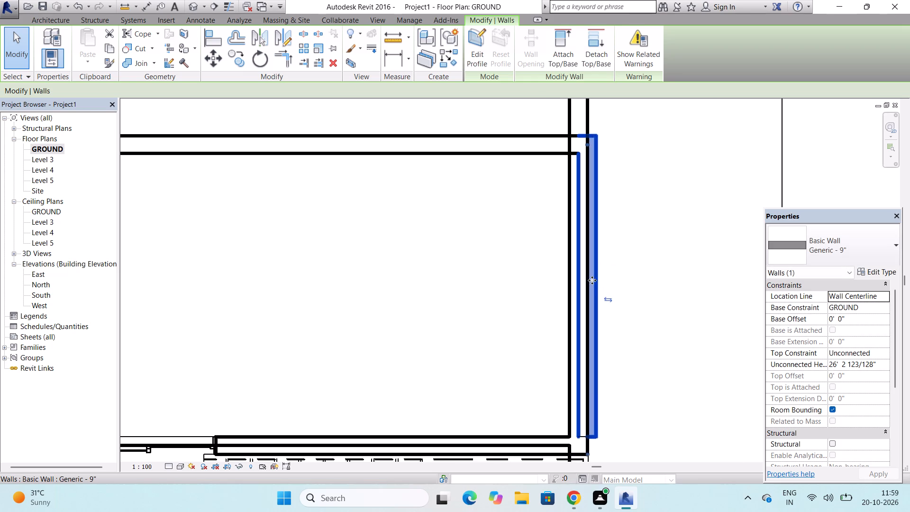
{"action": "scroll", "coordinate": [592, 280], "scroll_direction": "up", "scroll_amount": 1}
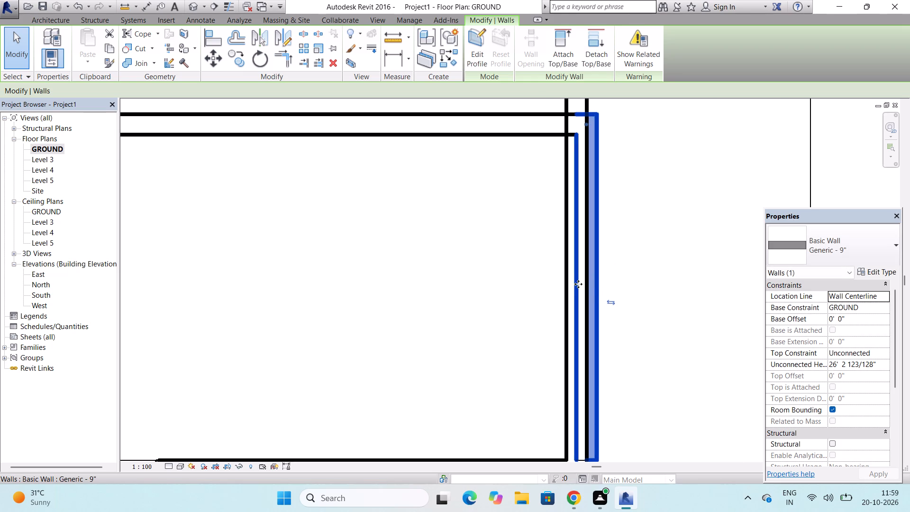
{"action": "left_click_drag", "start_coordinate": [576, 286], "coordinate": [531, 298]}
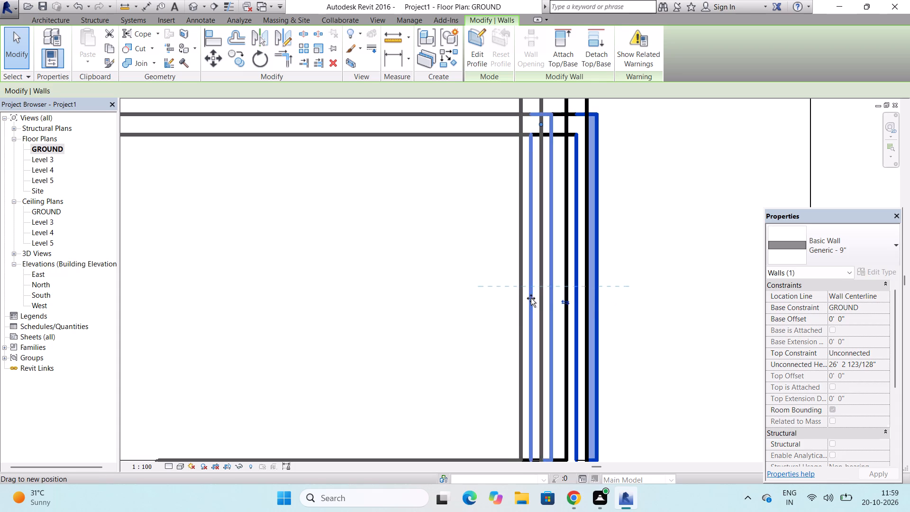
{"action": "left_click_drag", "start_coordinate": [531, 298], "coordinate": [566, 295]}
{"action": "left_click", "coordinate": [566, 295]}
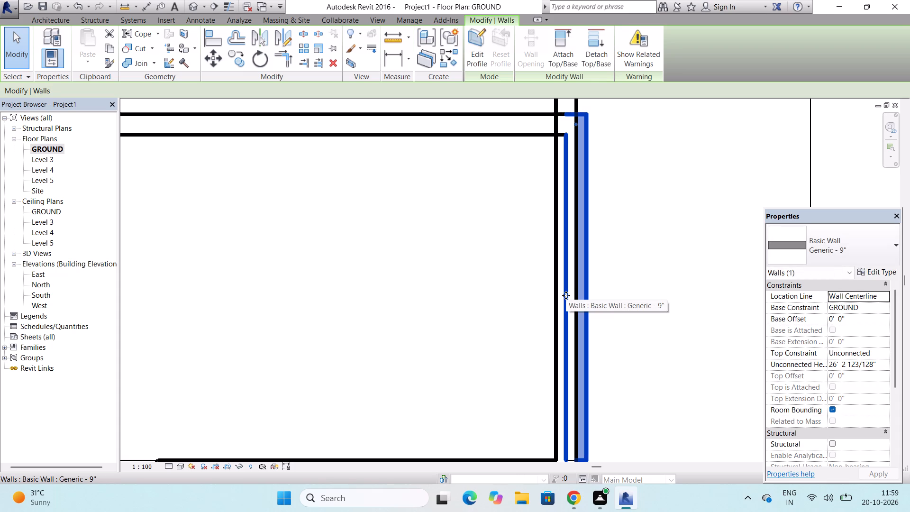
{"action": "left_click_drag", "start_coordinate": [564, 287], "coordinate": [559, 294]}
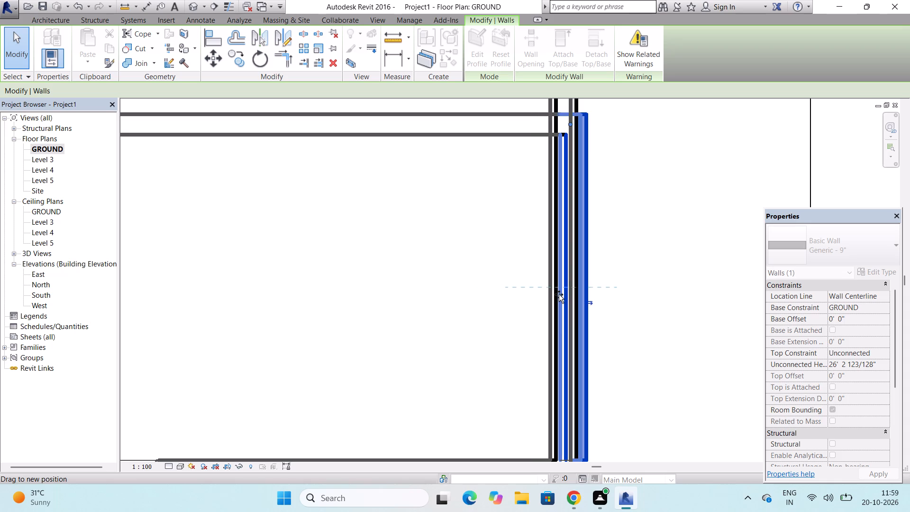
{"action": "left_click_drag", "start_coordinate": [559, 294], "coordinate": [562, 294]}
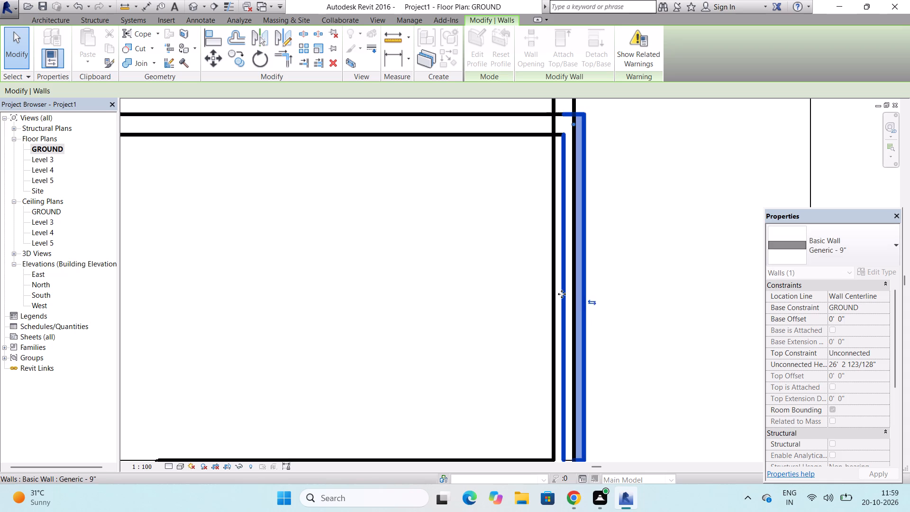
{"action": "scroll", "coordinate": [562, 294], "scroll_direction": "down", "scroll_amount": 4}
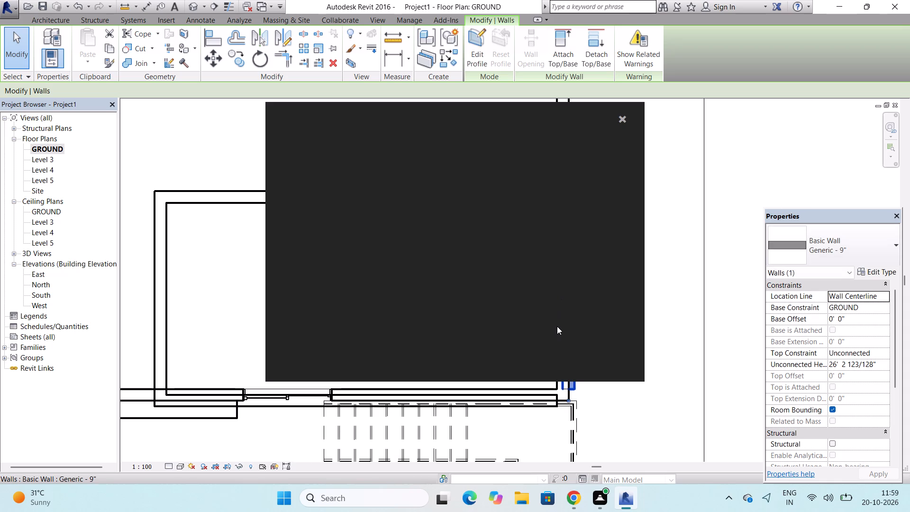
{"action": "key", "text": "Escape"}
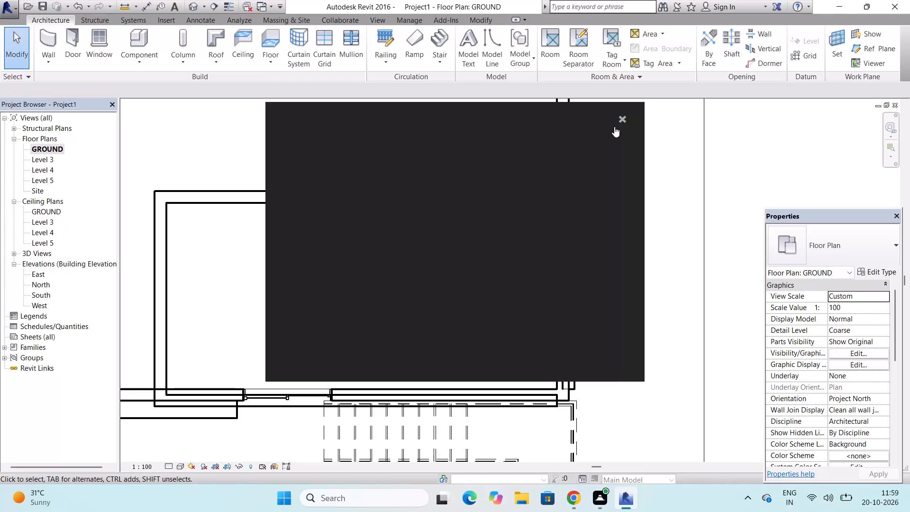
{"action": "left_click", "coordinate": [619, 121]}
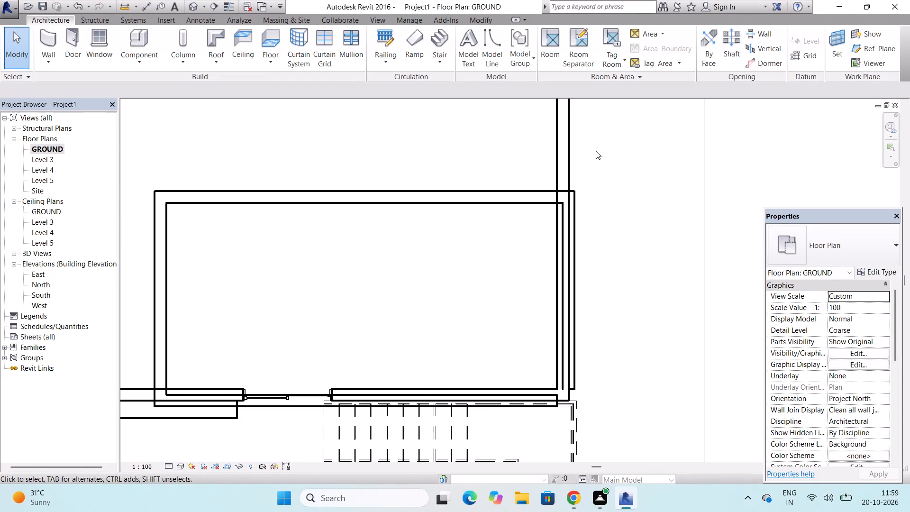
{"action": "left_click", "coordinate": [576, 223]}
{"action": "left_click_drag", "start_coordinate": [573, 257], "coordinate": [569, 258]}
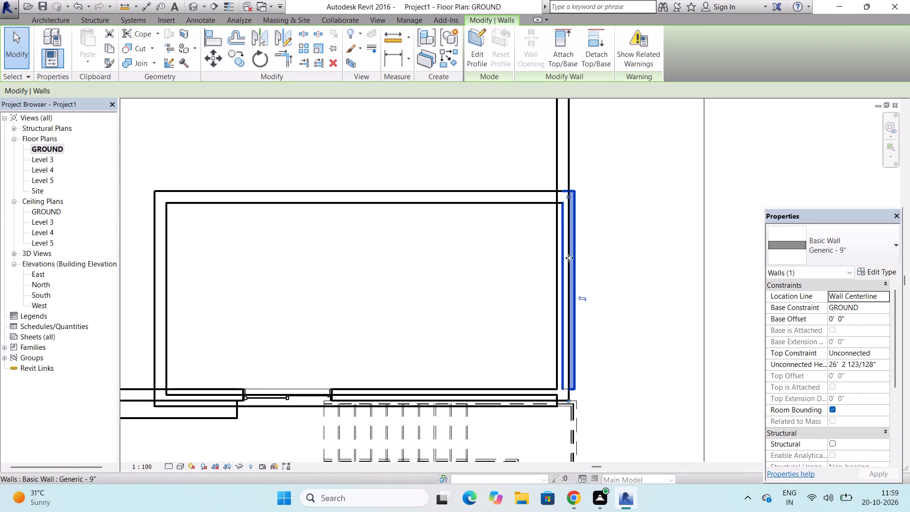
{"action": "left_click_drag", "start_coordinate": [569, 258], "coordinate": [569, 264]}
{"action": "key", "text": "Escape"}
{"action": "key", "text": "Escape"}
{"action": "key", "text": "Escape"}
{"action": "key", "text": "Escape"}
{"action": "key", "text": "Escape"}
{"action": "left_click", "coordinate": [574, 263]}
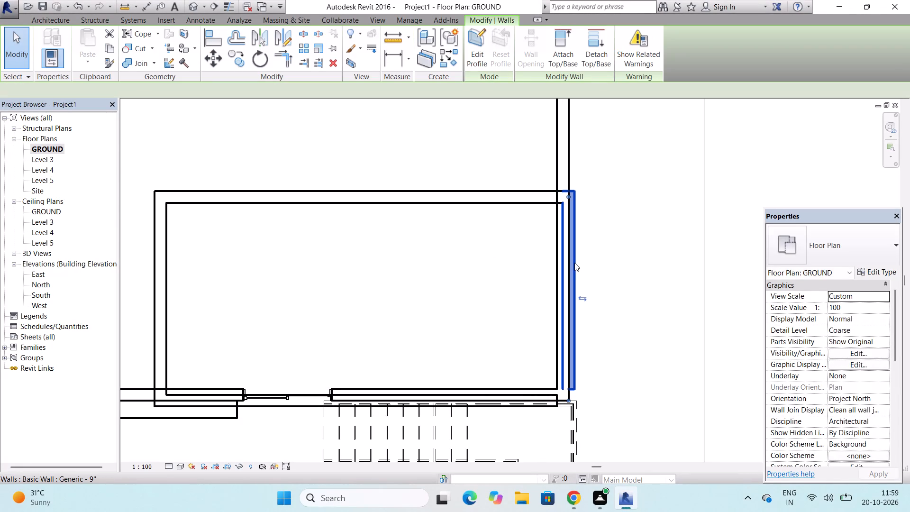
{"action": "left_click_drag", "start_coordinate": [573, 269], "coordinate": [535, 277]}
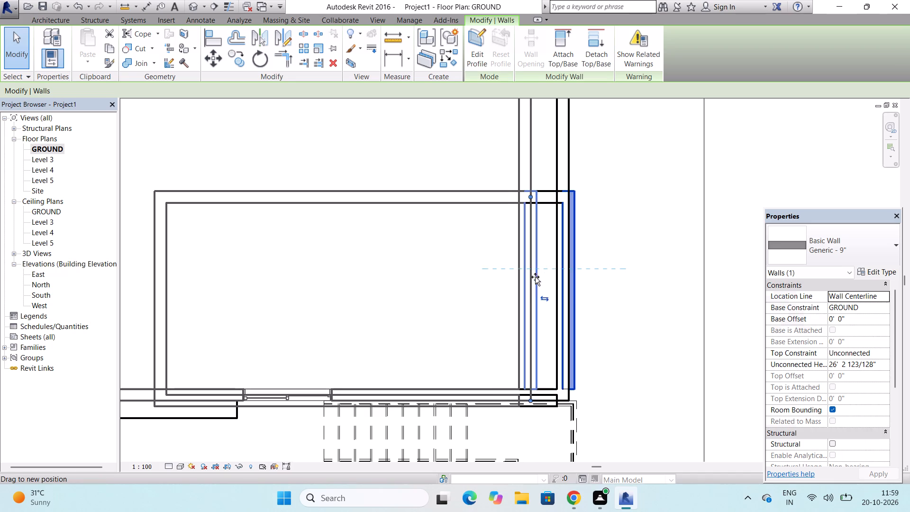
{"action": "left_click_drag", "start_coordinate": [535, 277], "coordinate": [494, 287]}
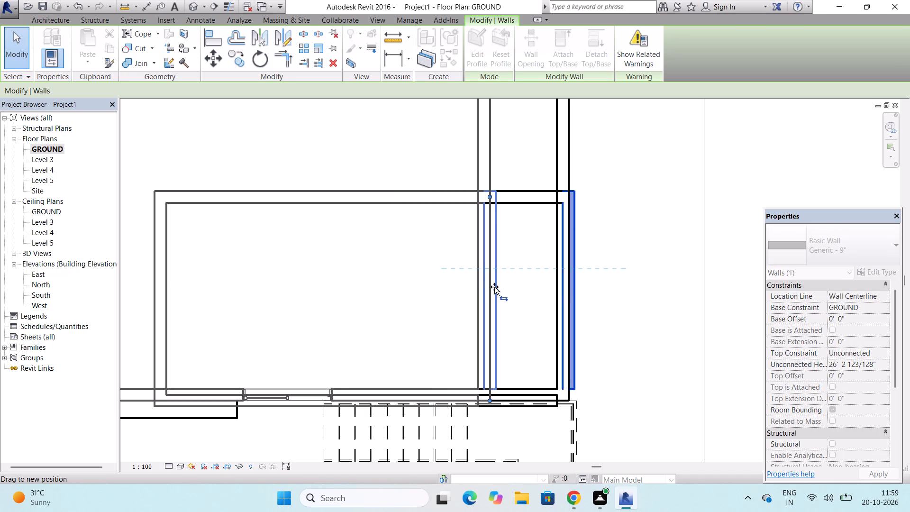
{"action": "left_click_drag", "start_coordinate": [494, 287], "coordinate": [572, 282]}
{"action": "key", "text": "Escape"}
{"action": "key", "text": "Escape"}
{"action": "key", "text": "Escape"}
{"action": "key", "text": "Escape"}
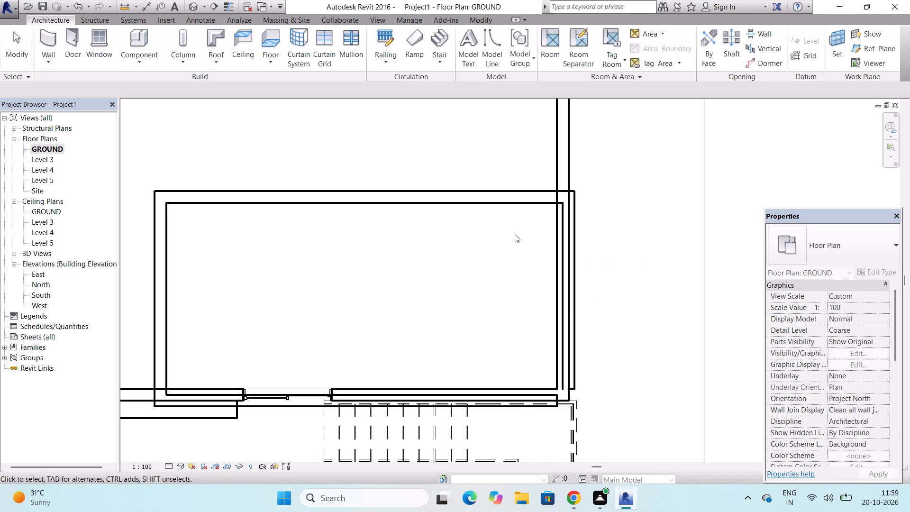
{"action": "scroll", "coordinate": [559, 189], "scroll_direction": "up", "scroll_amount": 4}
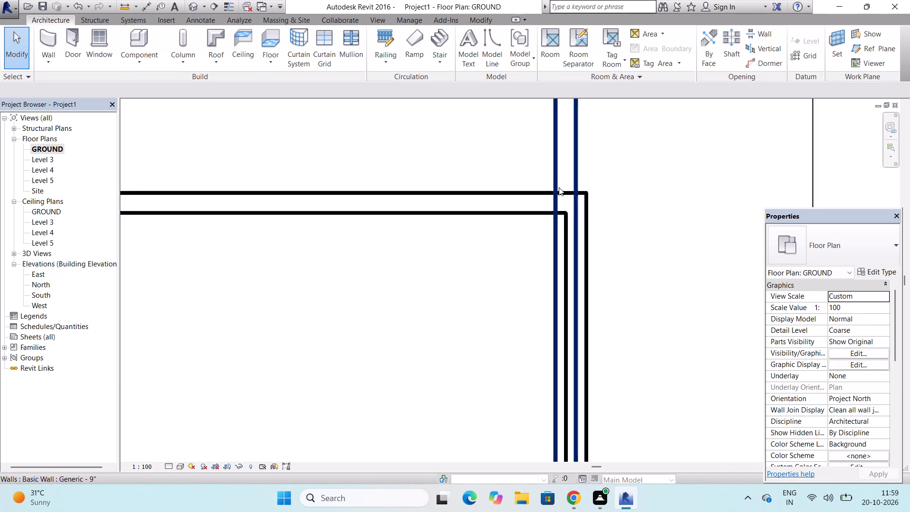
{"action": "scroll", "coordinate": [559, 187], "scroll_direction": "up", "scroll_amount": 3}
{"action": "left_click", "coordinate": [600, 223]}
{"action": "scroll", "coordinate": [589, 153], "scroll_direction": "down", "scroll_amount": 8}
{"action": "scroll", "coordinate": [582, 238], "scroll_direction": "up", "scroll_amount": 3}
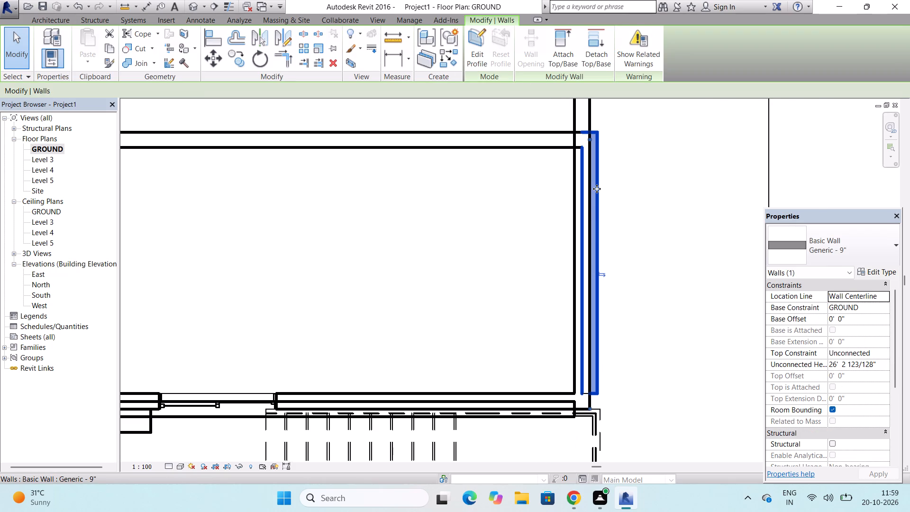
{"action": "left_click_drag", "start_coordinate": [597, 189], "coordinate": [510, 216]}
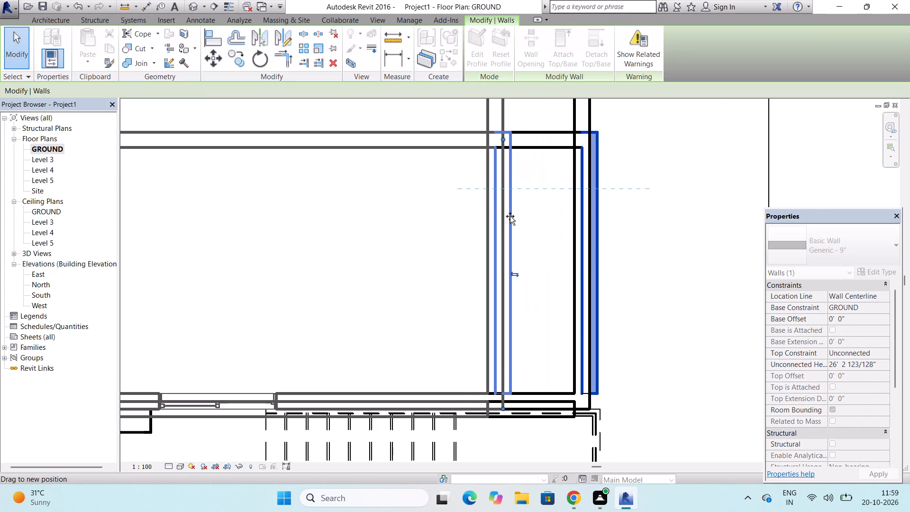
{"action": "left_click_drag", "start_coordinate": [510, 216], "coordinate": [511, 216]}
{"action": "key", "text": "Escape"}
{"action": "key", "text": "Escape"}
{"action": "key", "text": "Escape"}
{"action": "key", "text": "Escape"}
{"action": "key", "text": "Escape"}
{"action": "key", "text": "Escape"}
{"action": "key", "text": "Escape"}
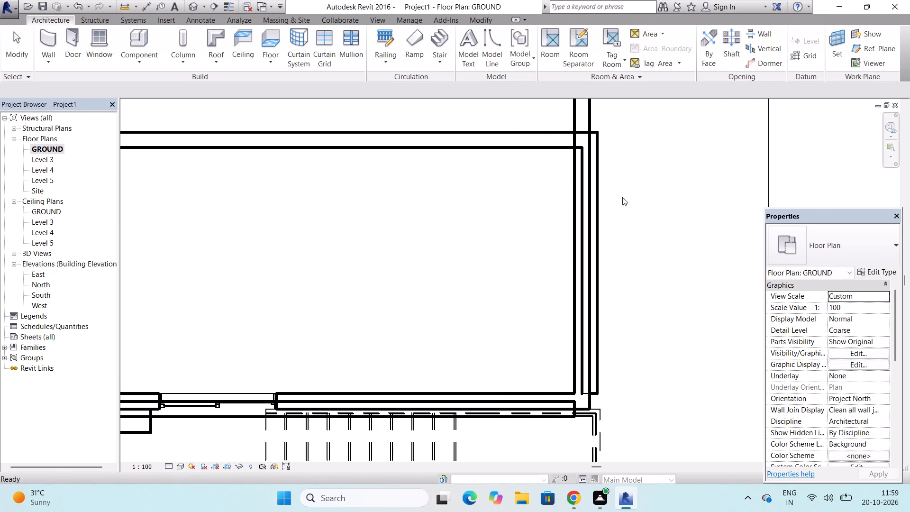
Delete the new room's east wall that overlaps the building's east exterior wall.
{"action": "left_click", "coordinate": [597, 228]}
{"action": "key", "text": "Delete"}
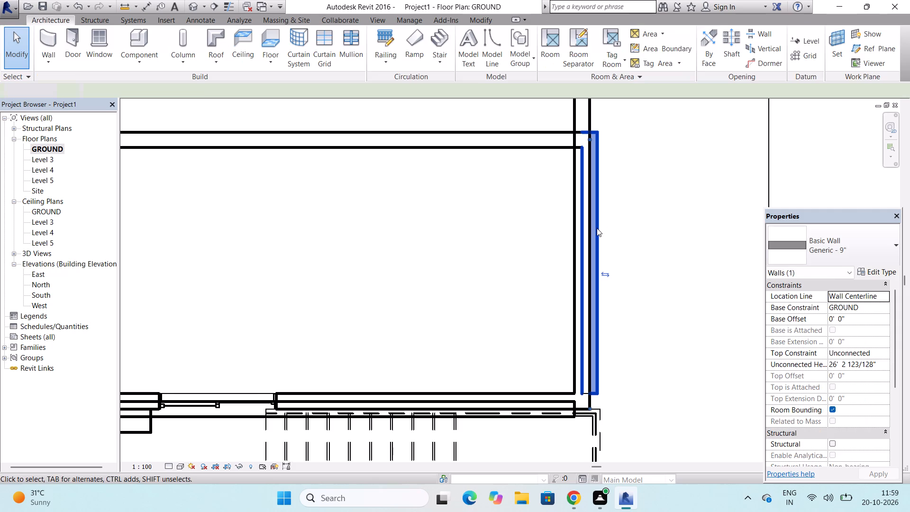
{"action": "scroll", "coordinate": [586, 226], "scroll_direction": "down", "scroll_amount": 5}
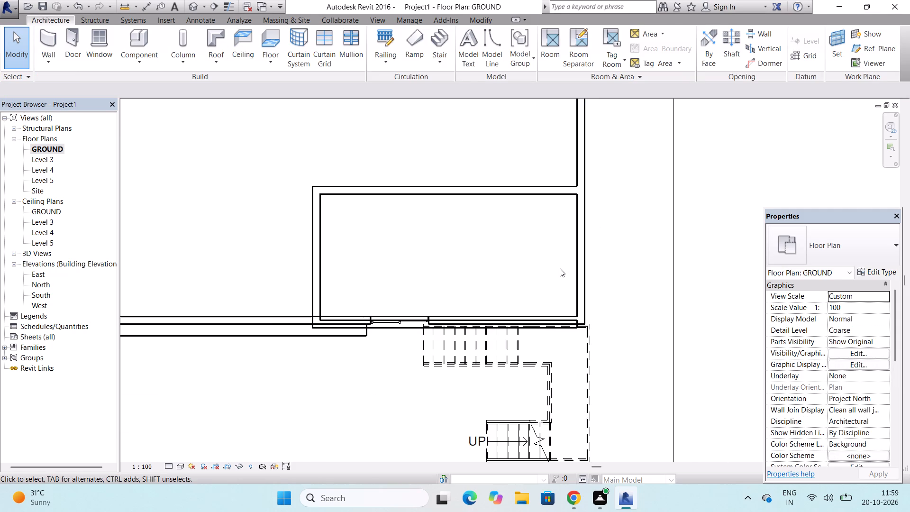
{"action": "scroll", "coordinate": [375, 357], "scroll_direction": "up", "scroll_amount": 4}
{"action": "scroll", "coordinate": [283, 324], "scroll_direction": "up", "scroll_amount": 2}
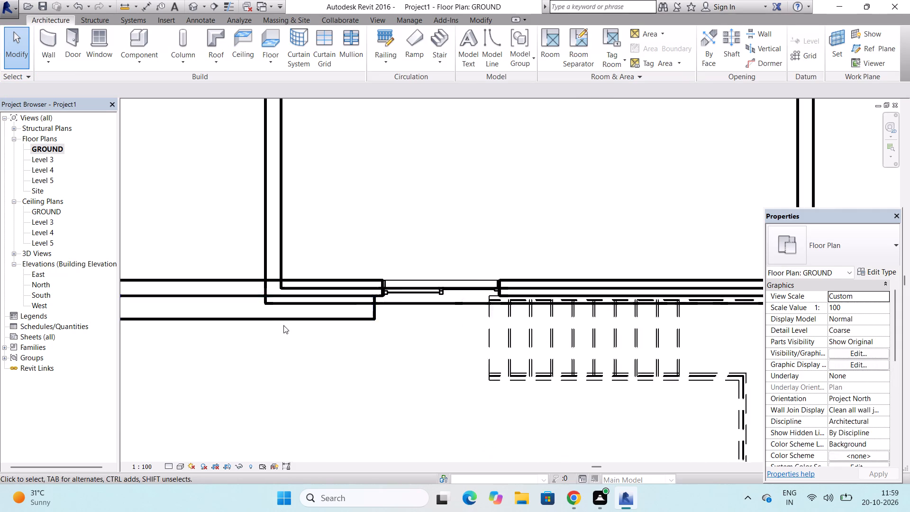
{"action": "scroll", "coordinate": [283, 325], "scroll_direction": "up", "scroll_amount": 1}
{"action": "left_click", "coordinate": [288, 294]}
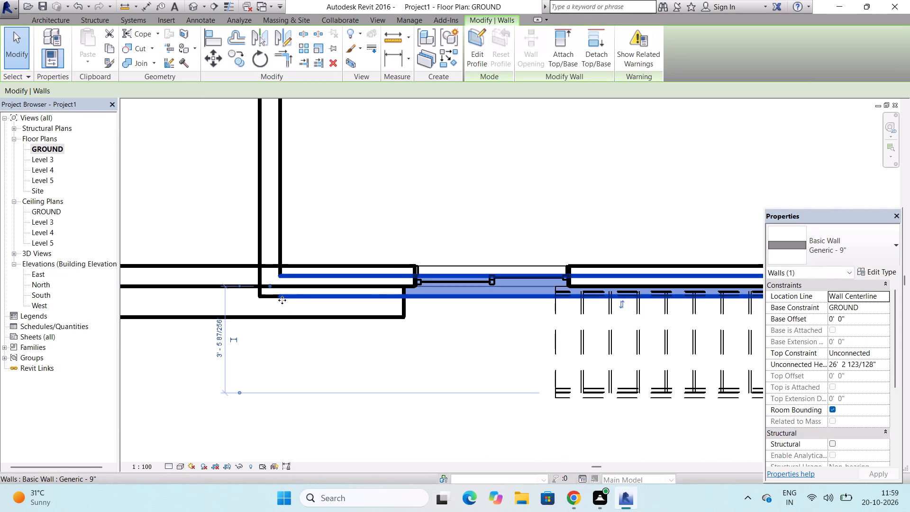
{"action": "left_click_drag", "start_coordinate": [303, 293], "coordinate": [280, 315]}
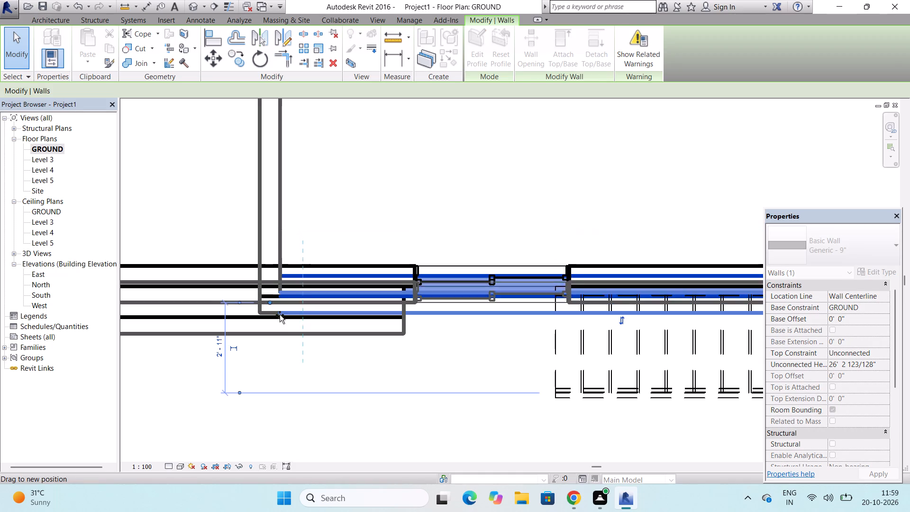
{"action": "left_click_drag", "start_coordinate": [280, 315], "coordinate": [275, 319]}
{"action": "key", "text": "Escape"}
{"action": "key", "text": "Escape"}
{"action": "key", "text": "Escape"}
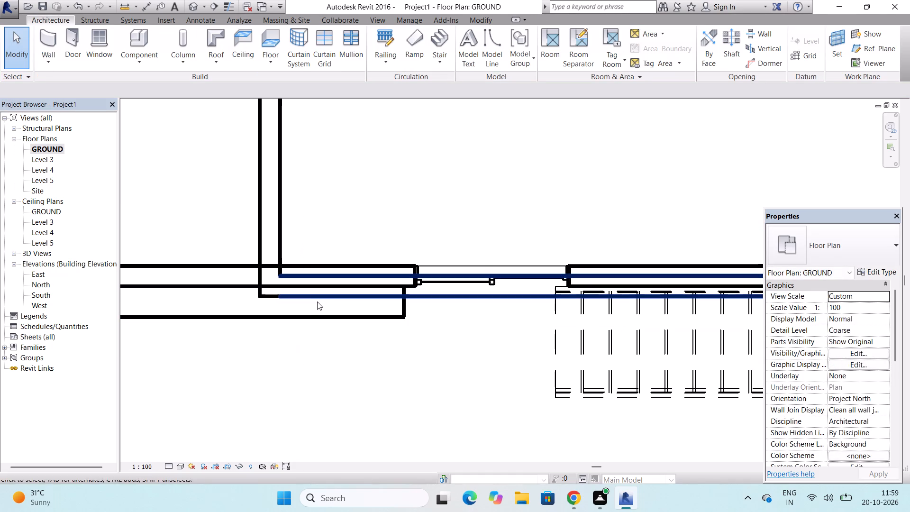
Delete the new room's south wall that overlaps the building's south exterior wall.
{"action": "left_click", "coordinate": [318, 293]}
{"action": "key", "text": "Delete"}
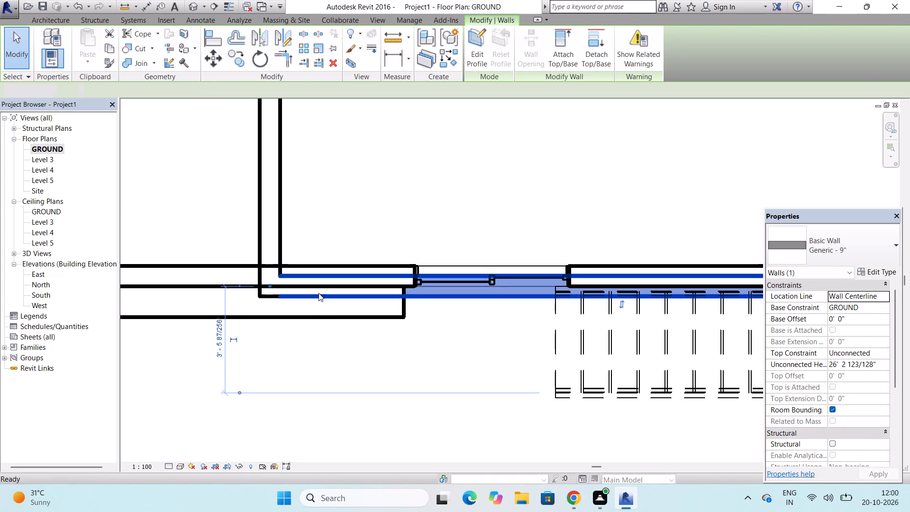
Examine the new room's remaining walls in the 3D view and the East elevation, closing the blank notification card.
{"action": "scroll", "coordinate": [322, 283], "scroll_direction": "down", "scroll_amount": 8}
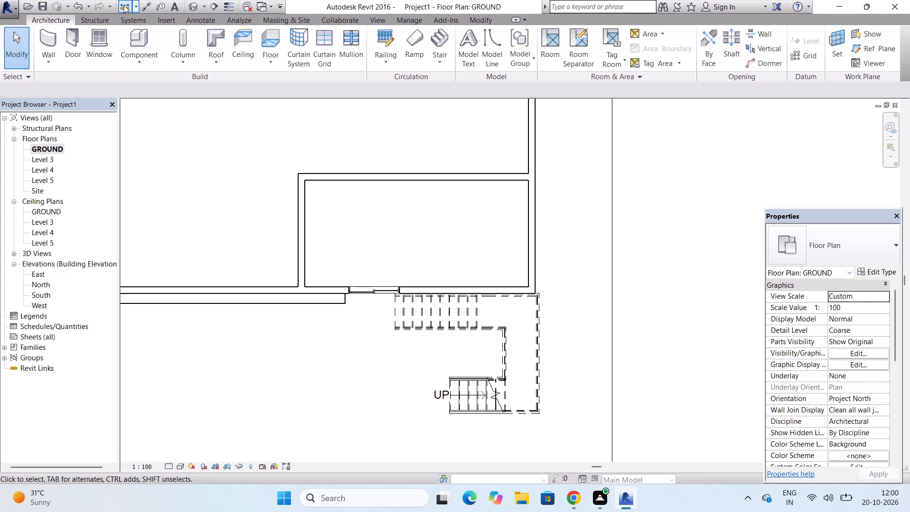
{"action": "left_click", "coordinate": [198, 7]}
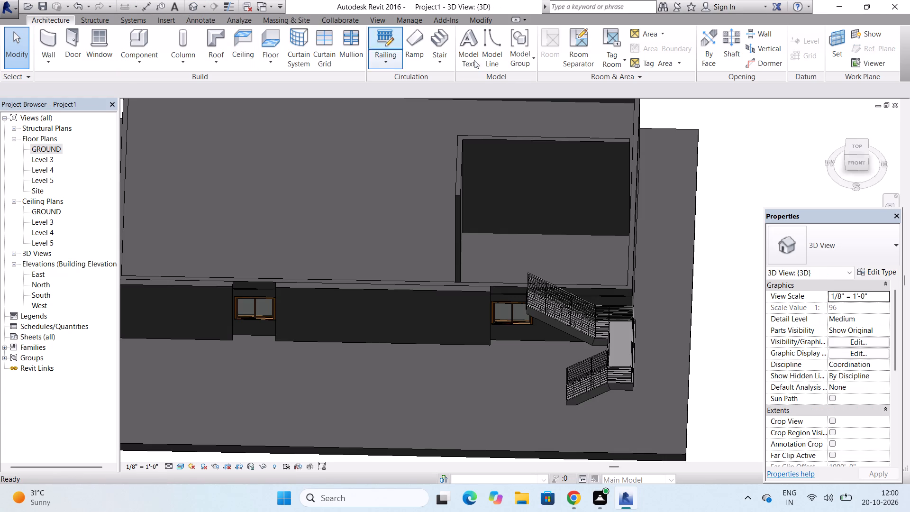
{"action": "scroll", "coordinate": [632, 166], "scroll_direction": "up", "scroll_amount": 8}
{"action": "scroll", "coordinate": [632, 166], "scroll_direction": "down", "scroll_amount": 8}
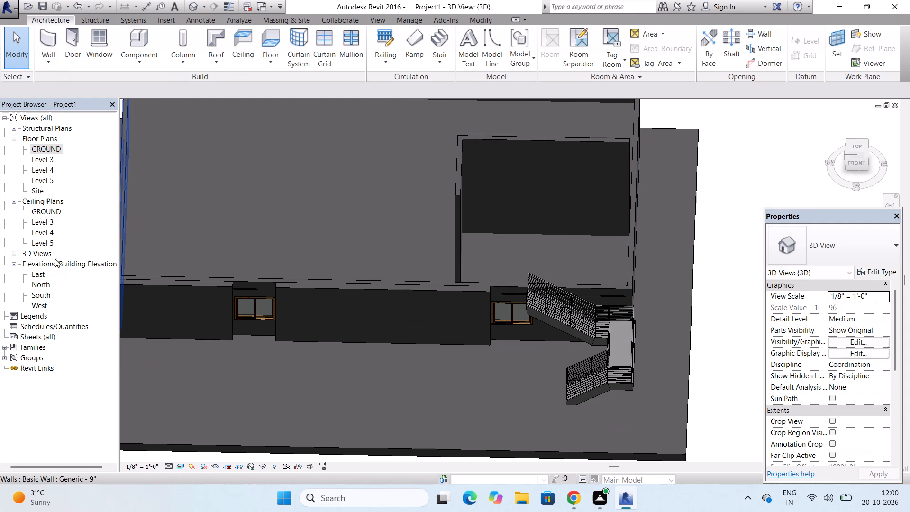
{"action": "double_click", "coordinate": [39, 275]}
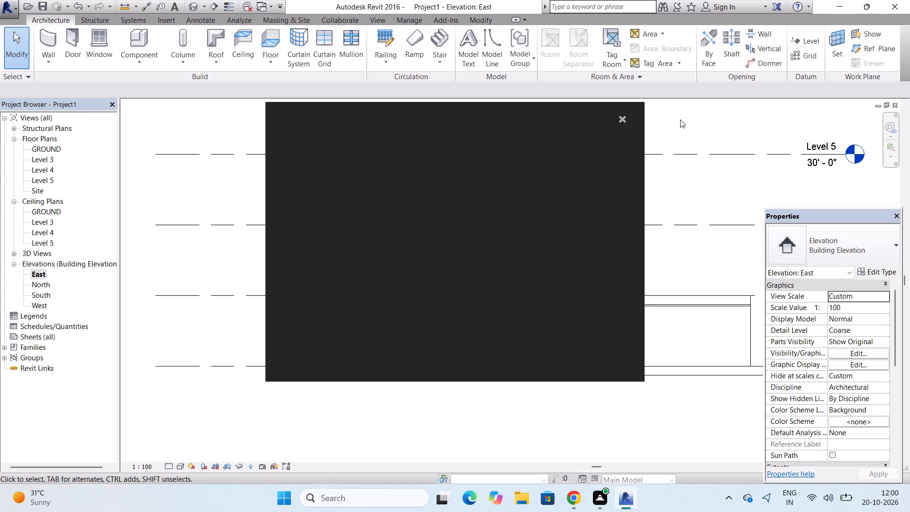
{"action": "left_click", "coordinate": [619, 120]}
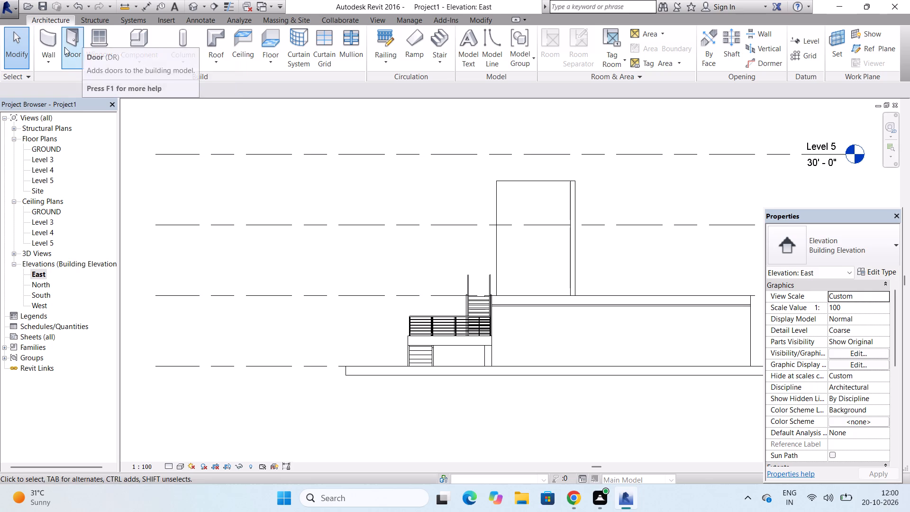
{"action": "double_click", "coordinate": [191, 3]}
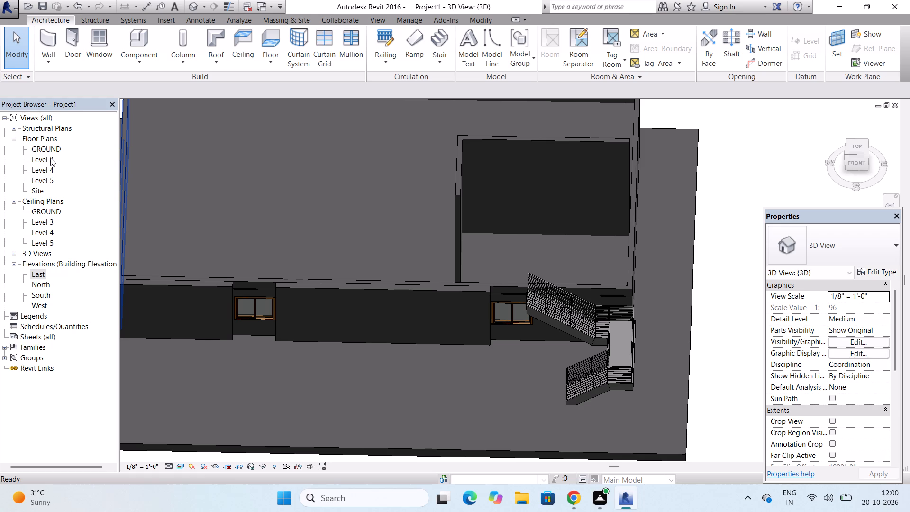
Open the Level 3 floor plan.
{"action": "double_click", "coordinate": [50, 158]}
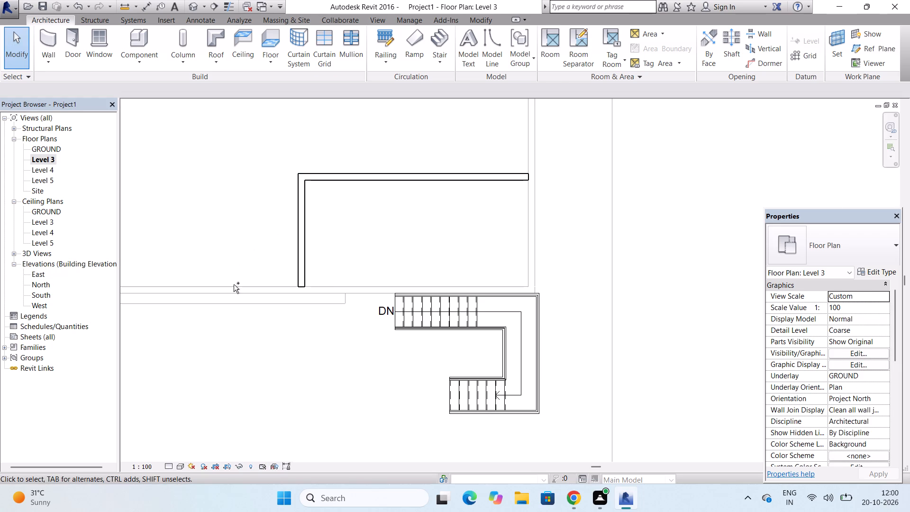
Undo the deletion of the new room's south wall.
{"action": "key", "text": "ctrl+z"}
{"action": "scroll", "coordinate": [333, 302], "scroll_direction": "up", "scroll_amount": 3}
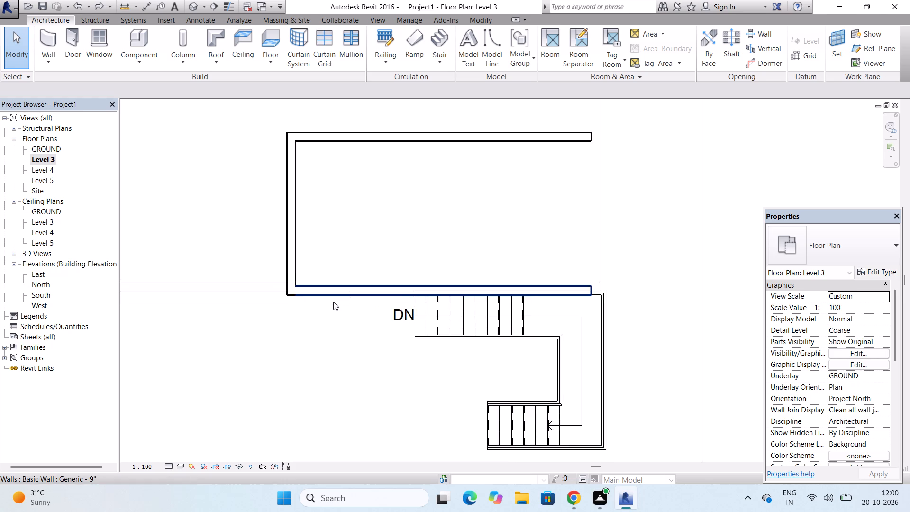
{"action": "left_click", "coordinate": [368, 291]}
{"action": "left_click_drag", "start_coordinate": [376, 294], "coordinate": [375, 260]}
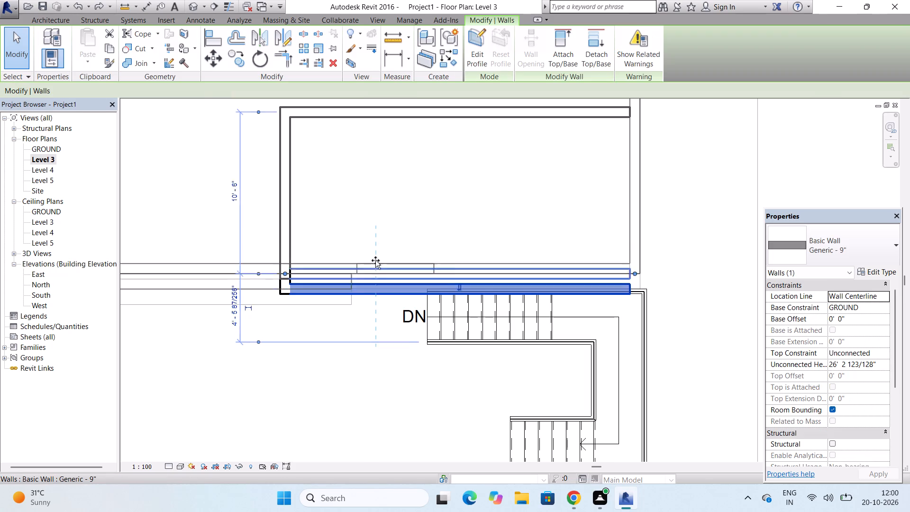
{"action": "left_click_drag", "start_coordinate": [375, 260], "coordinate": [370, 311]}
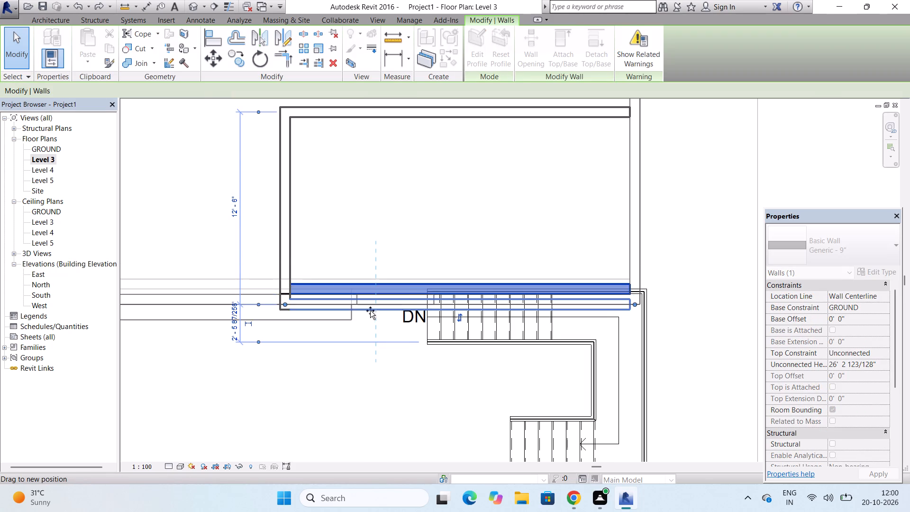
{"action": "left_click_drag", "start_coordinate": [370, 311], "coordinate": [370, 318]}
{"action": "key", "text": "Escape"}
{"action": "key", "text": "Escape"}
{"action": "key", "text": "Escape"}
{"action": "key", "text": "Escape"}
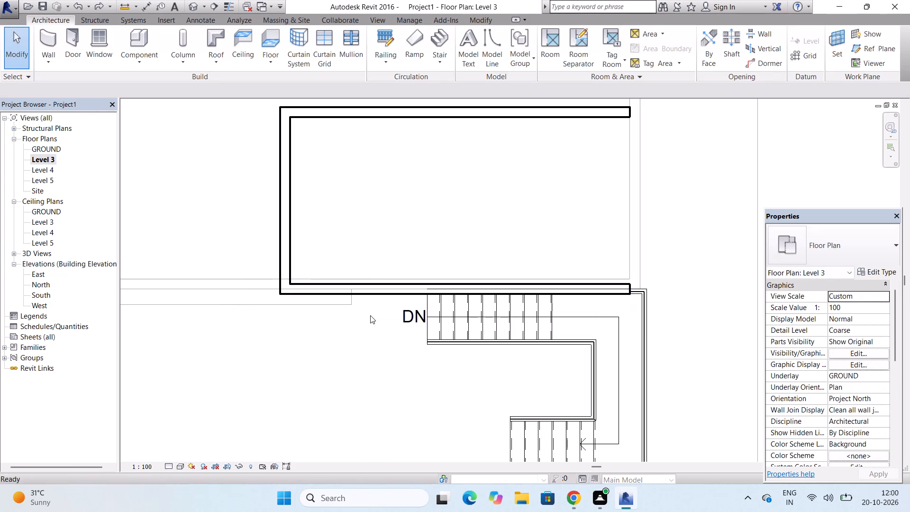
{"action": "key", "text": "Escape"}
Delete the new room's south wall beside the stair in the Level 3 plan.
{"action": "left_click", "coordinate": [378, 289]}
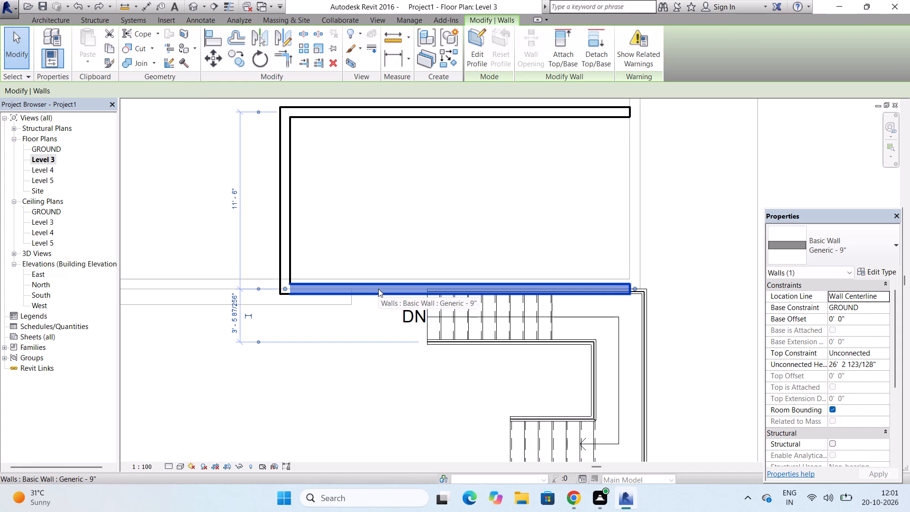
{"action": "key", "text": "Delete"}
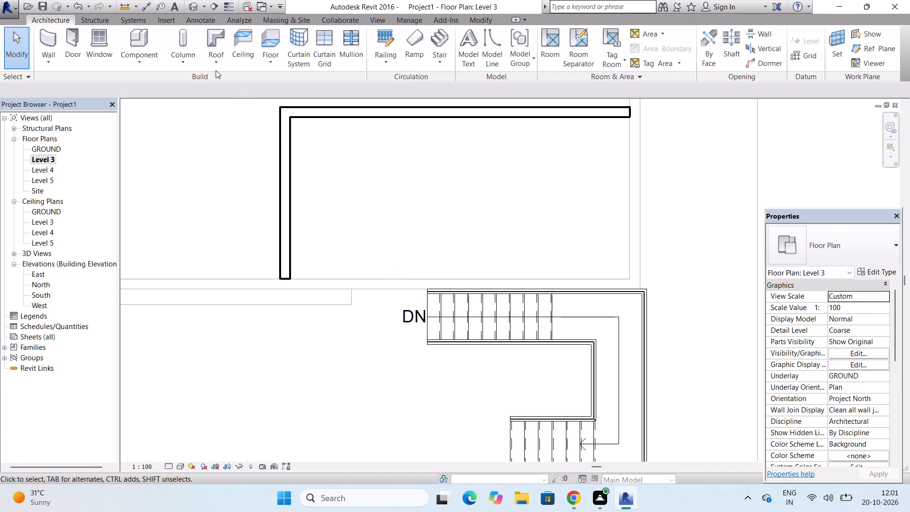
On Level 3, draw a straight Generic - 9" wall about 22' long east from the west wall's south end, then end wall placement.
{"action": "left_click", "coordinate": [52, 36]}
{"action": "scroll", "coordinate": [288, 285], "scroll_direction": "up", "scroll_amount": 7}
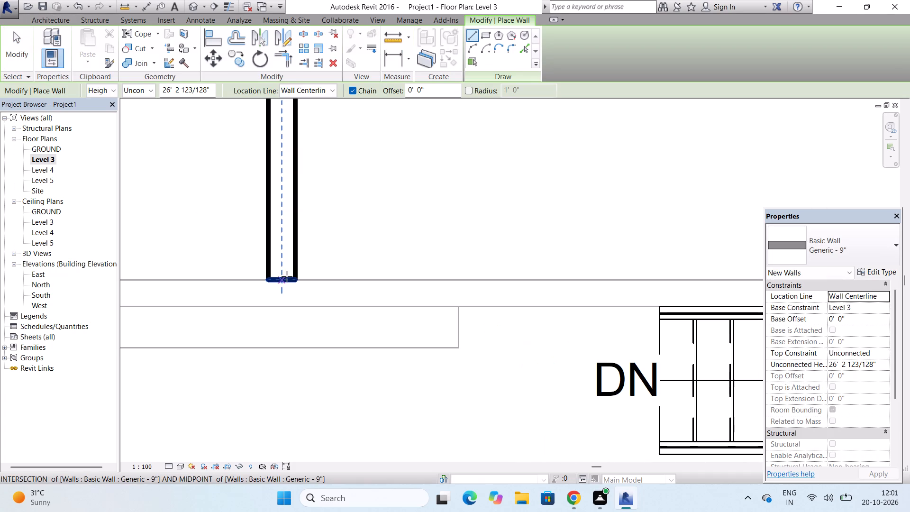
{"action": "left_click", "coordinate": [282, 291]}
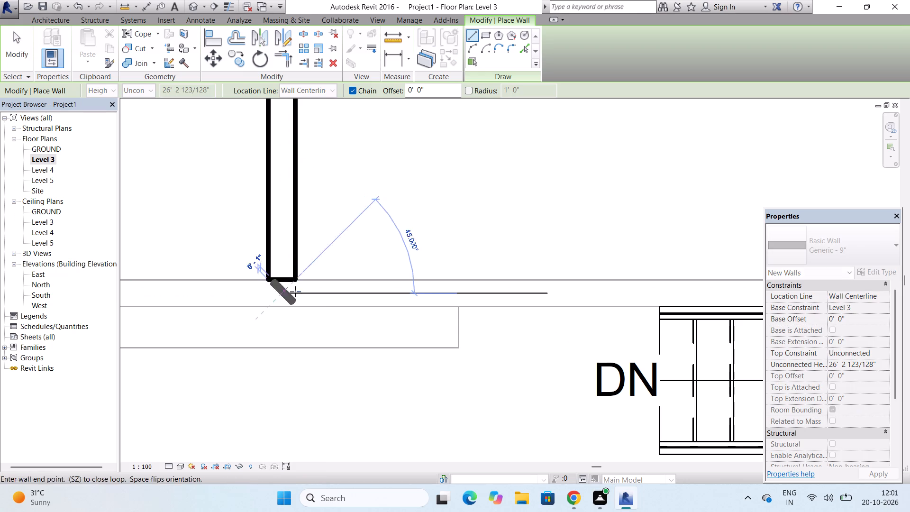
{"action": "scroll", "coordinate": [395, 292], "scroll_direction": "down", "scroll_amount": 6}
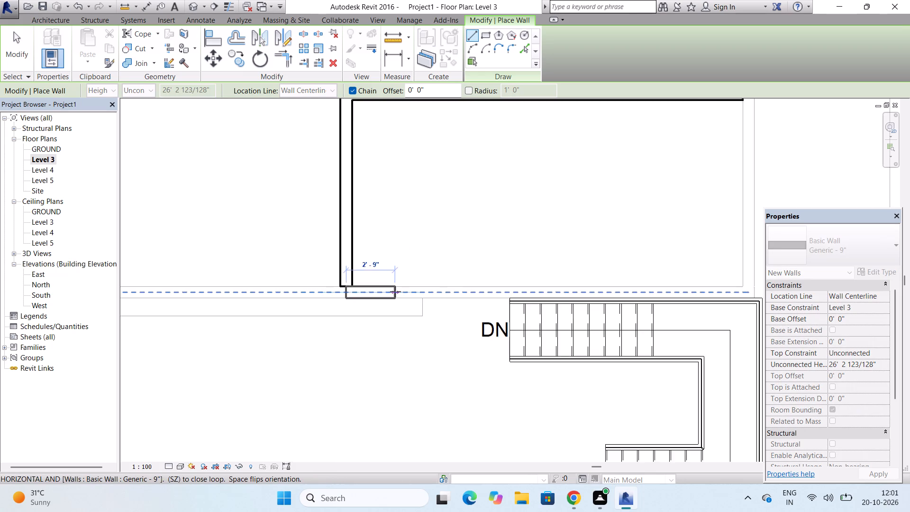
{"action": "scroll", "coordinate": [395, 292], "scroll_direction": "down", "scroll_amount": 4}
{"action": "scroll", "coordinate": [588, 291], "scroll_direction": "up", "scroll_amount": 2}
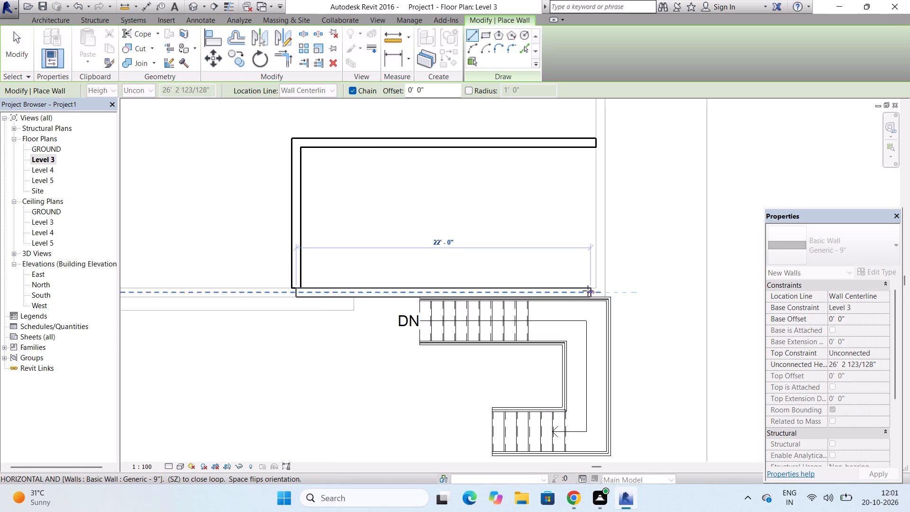
{"action": "scroll", "coordinate": [588, 291], "scroll_direction": "up", "scroll_amount": 6}
{"action": "scroll", "coordinate": [588, 291], "scroll_direction": "down", "scroll_amount": 4}
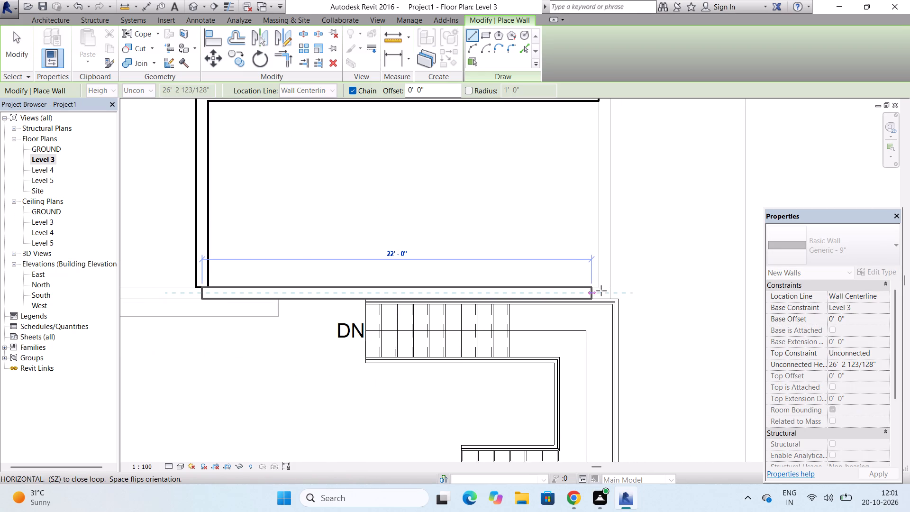
{"action": "left_click", "coordinate": [601, 291]}
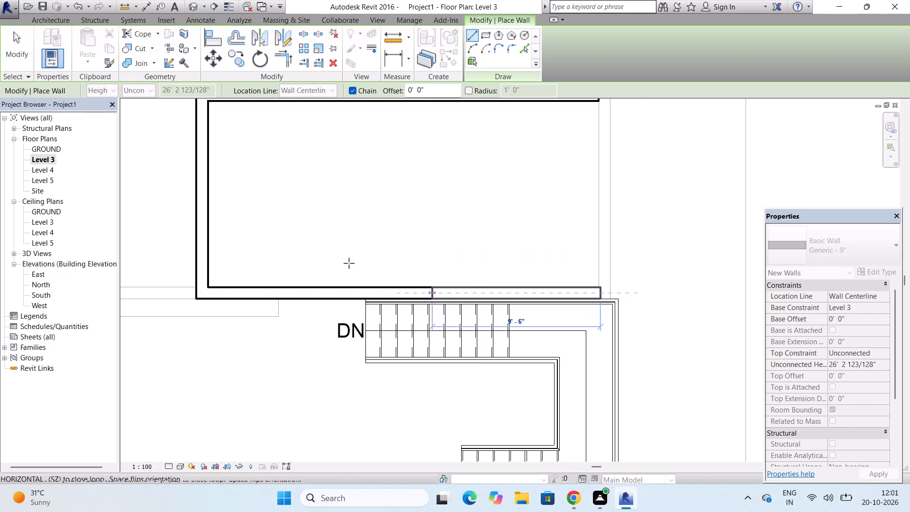
{"action": "key", "text": "Delete"}
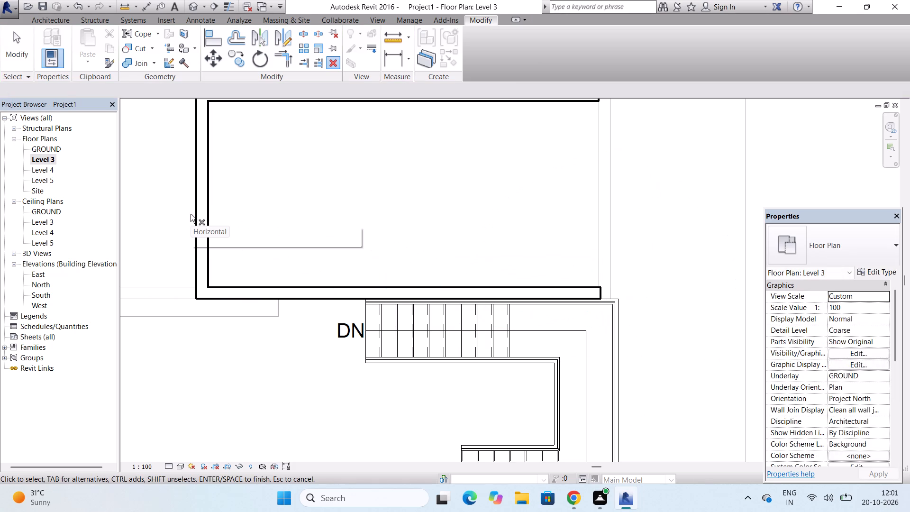
On Level 3, draw a Generic - 9" east wall about 11' 2" long from the south wall's east end to the north wall's end.
{"action": "key", "text": "Delete"}
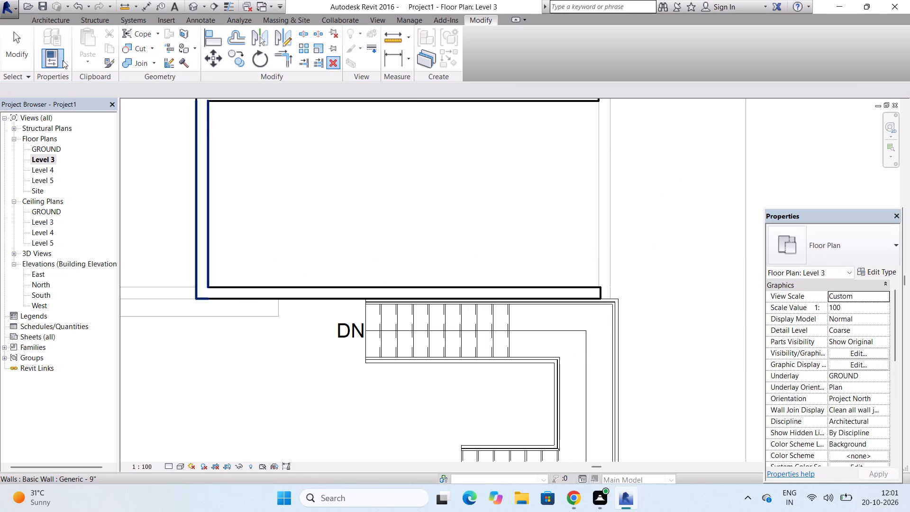
{"action": "left_click", "coordinate": [62, 25]}
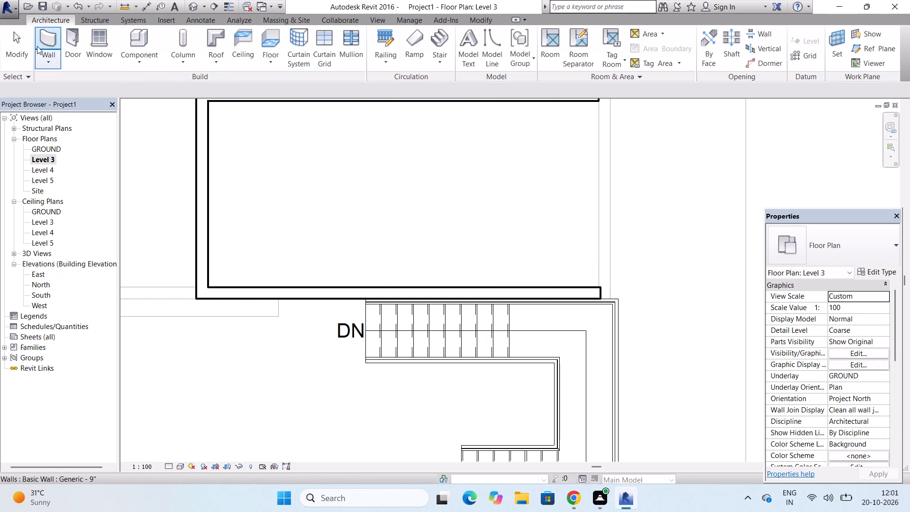
{"action": "left_click", "coordinate": [37, 46]}
{"action": "scroll", "coordinate": [482, 277], "scroll_direction": "down", "scroll_amount": 3}
{"action": "scroll", "coordinate": [559, 293], "scroll_direction": "up", "scroll_amount": 7}
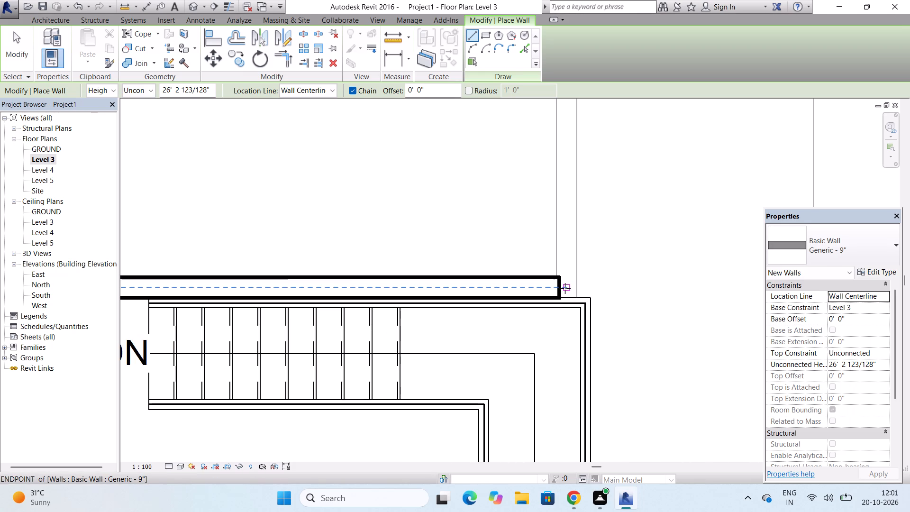
{"action": "left_click", "coordinate": [565, 288]}
{"action": "scroll", "coordinate": [565, 288], "scroll_direction": "down", "scroll_amount": 4}
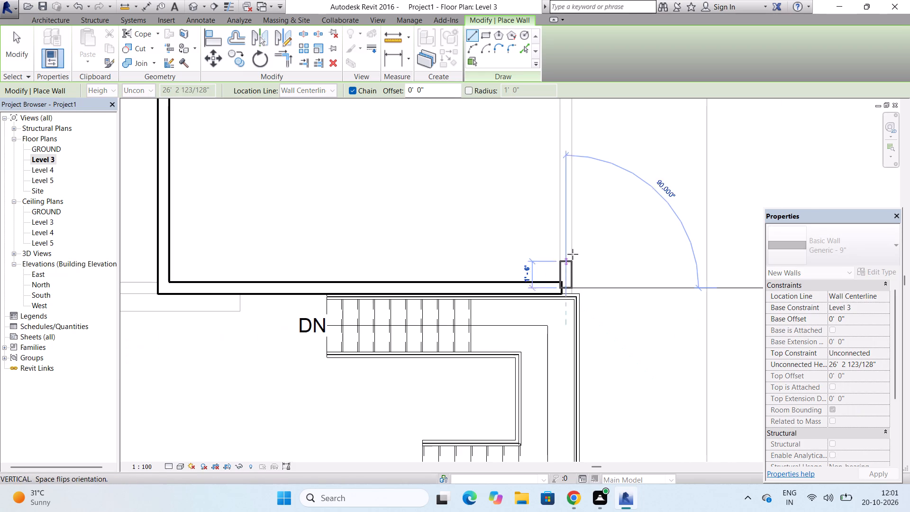
{"action": "scroll", "coordinate": [573, 252], "scroll_direction": "down", "scroll_amount": 2}
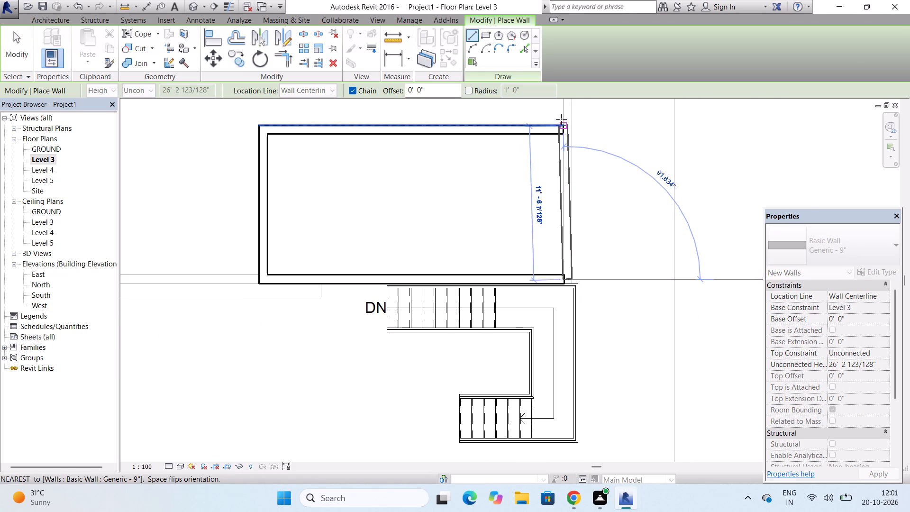
{"action": "scroll", "coordinate": [568, 116], "scroll_direction": "up", "scroll_amount": 5}
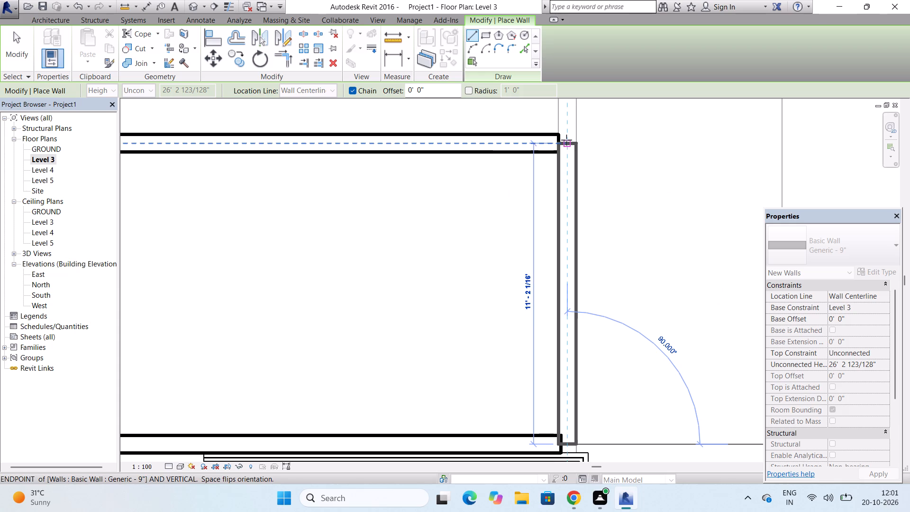
{"action": "left_click", "coordinate": [566, 140]}
{"action": "scroll", "coordinate": [523, 176], "scroll_direction": "down", "scroll_amount": 4}
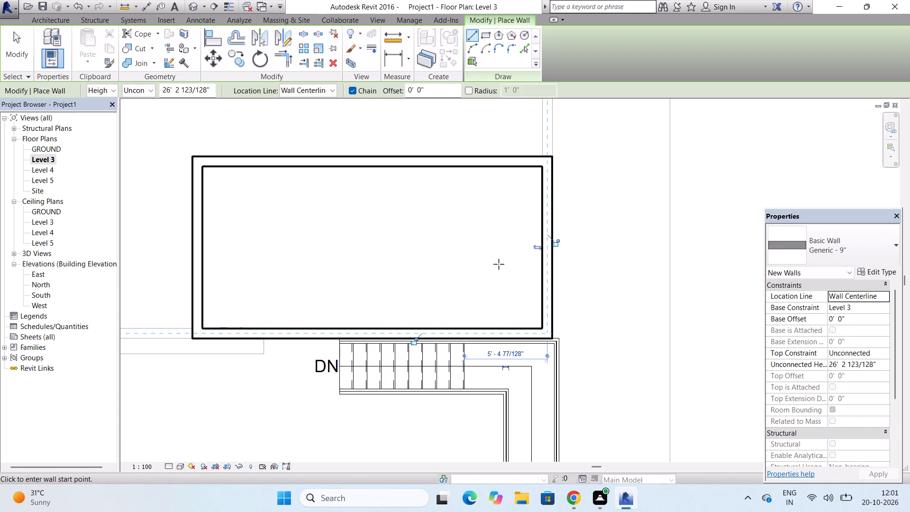
{"action": "key", "text": "Escape"}
{"action": "key", "text": "Escape"}
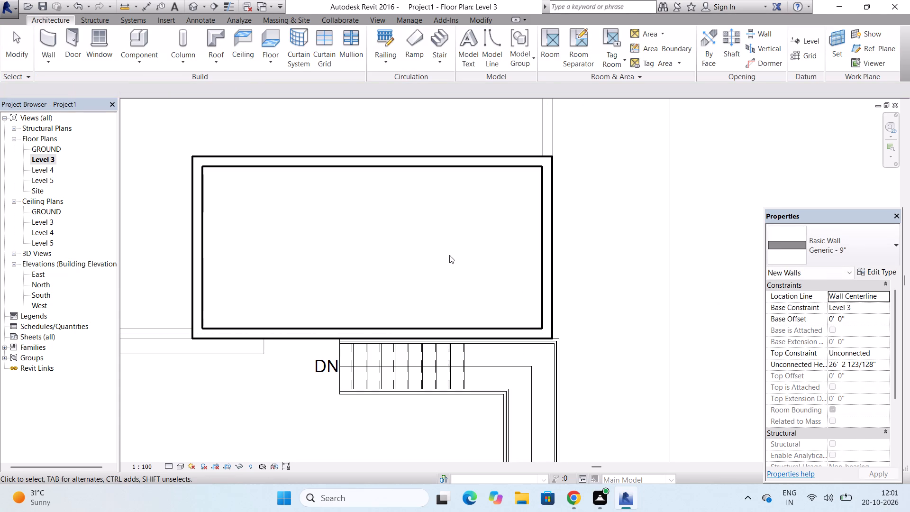
In the South elevation, lower the tops of the southeast room's south and north walls to Level 4.
{"action": "scroll", "coordinate": [449, 258], "scroll_direction": "down", "scroll_amount": 3}
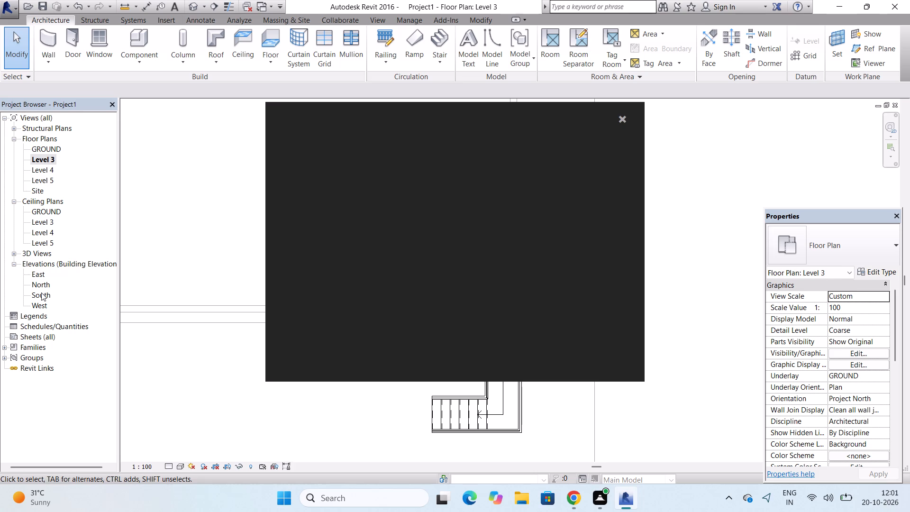
{"action": "double_click", "coordinate": [41, 293]}
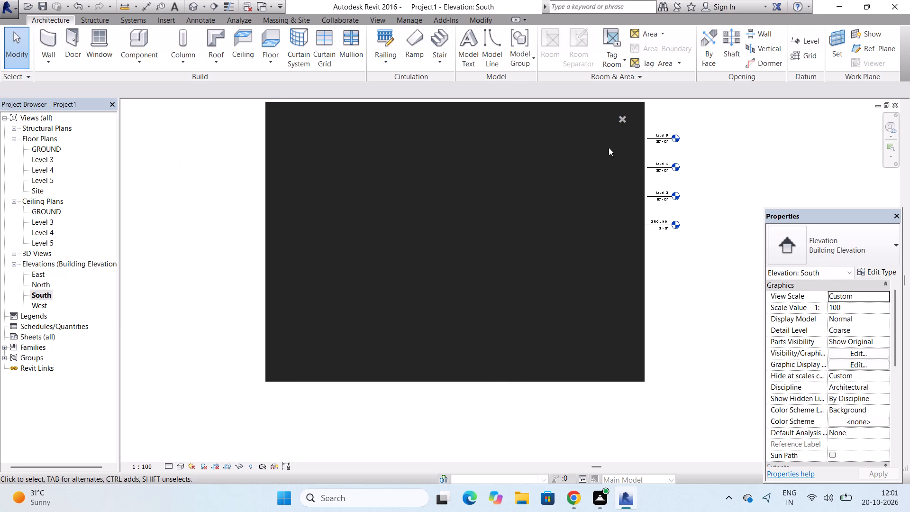
{"action": "left_click", "coordinate": [626, 117]}
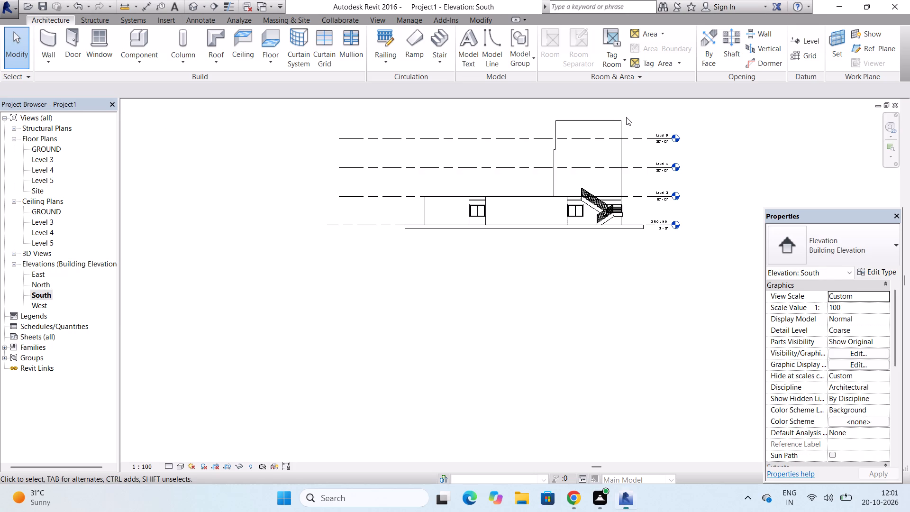
{"action": "scroll", "coordinate": [612, 119], "scroll_direction": "up", "scroll_amount": 4}
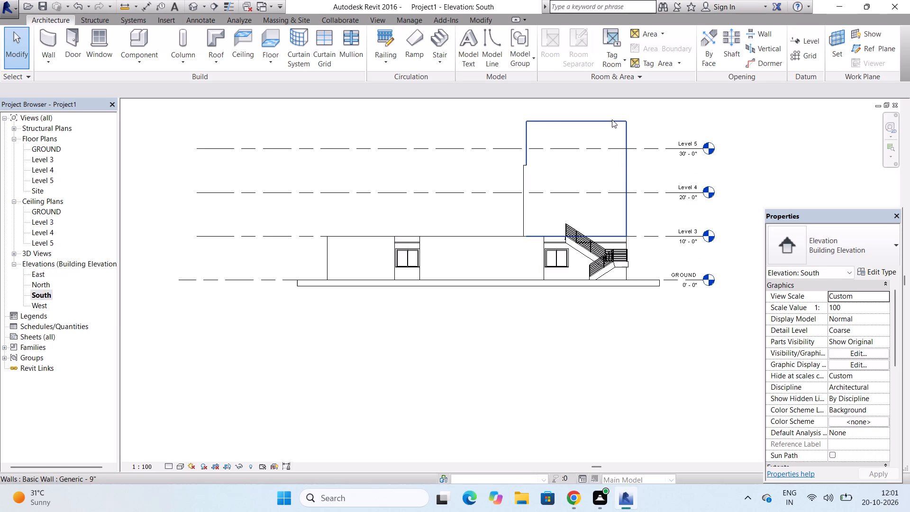
{"action": "left_click", "coordinate": [608, 120]}
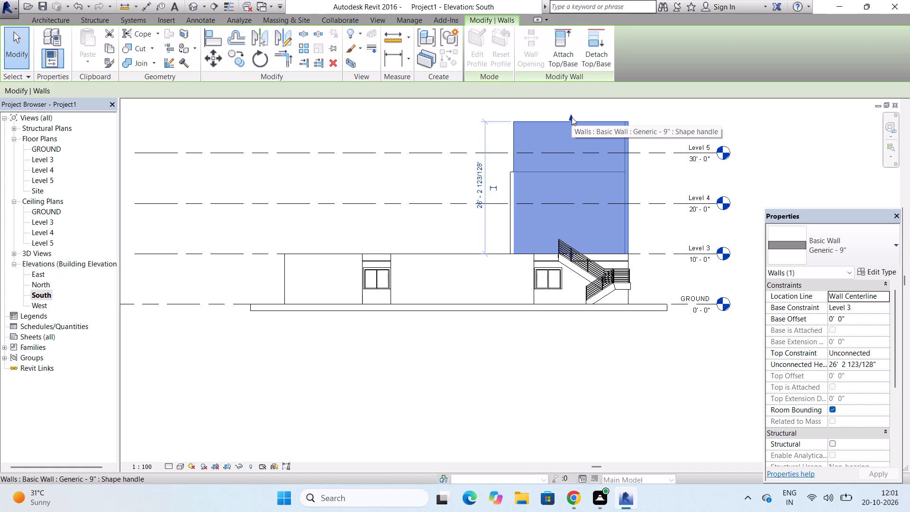
{"action": "left_click_drag", "start_coordinate": [572, 117], "coordinate": [566, 172]}
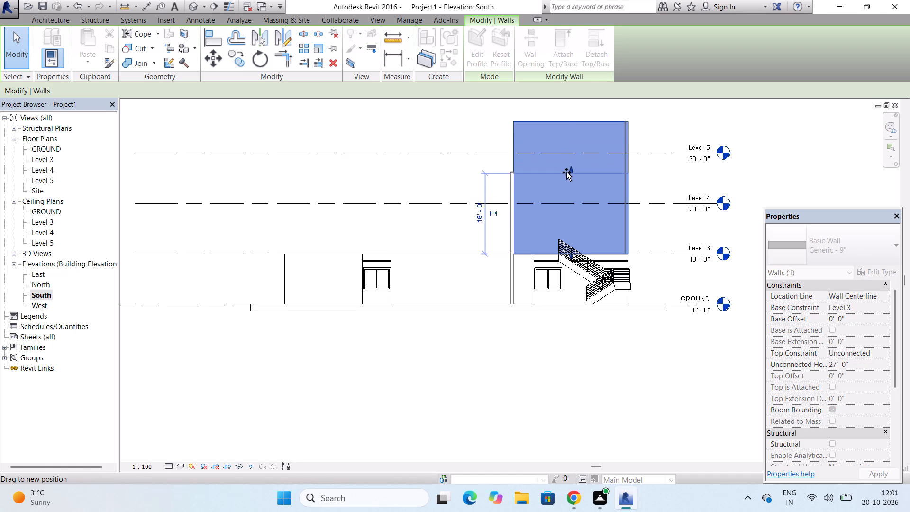
{"action": "left_click_drag", "start_coordinate": [566, 172], "coordinate": [566, 202]}
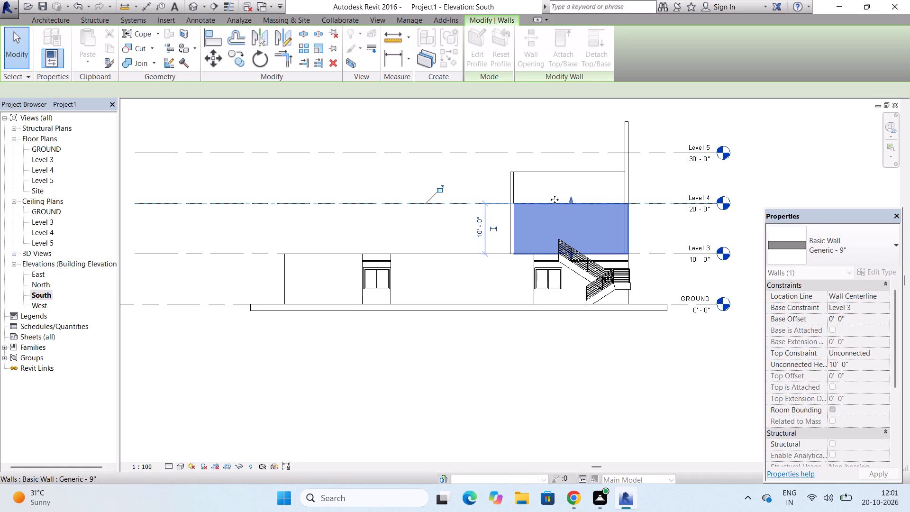
{"action": "left_click", "coordinate": [539, 173]}
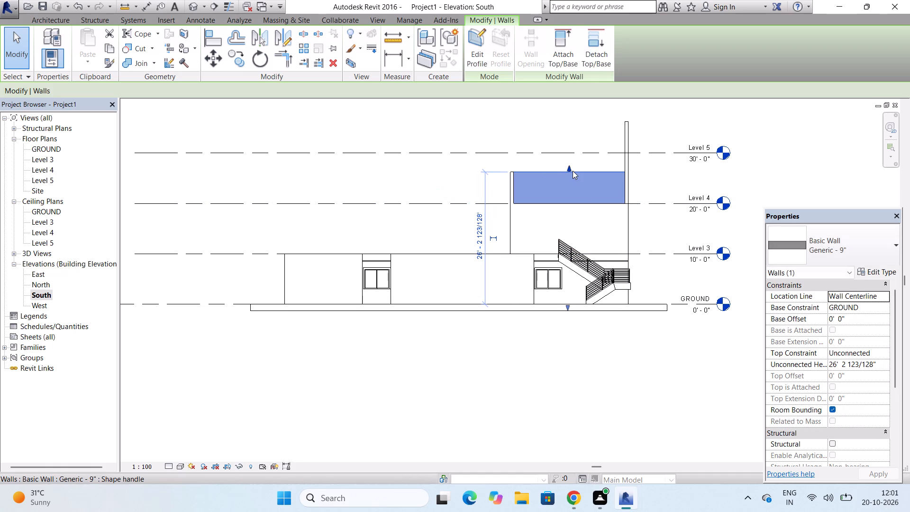
{"action": "left_click_drag", "start_coordinate": [568, 165], "coordinate": [569, 205]}
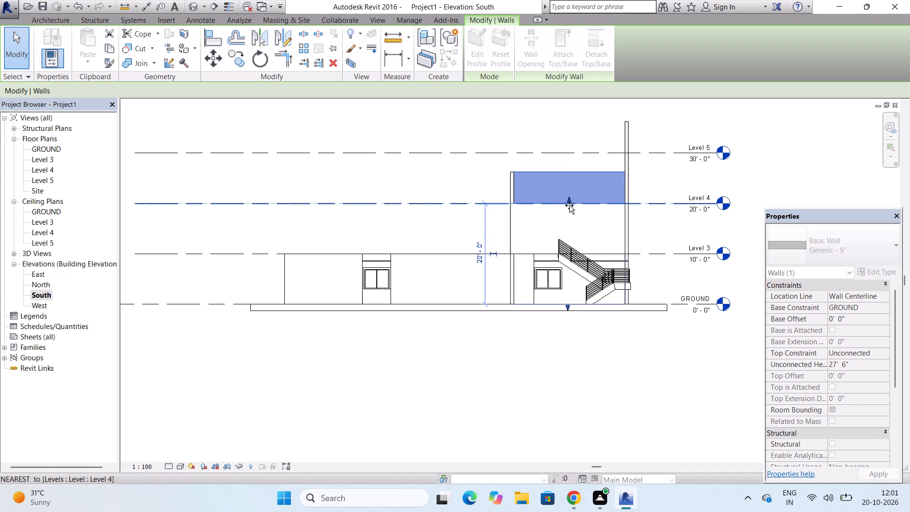
{"action": "left_click_drag", "start_coordinate": [569, 205], "coordinate": [569, 207]}
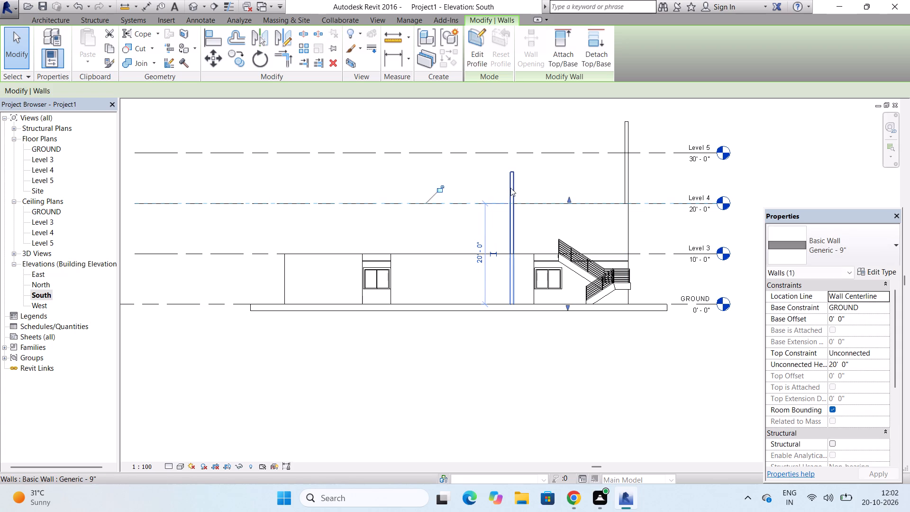
Lower the tops of the southeast room's west and east walls to Level 4, then clear the selection.
{"action": "left_click", "coordinate": [511, 188]}
{"action": "left_click_drag", "start_coordinate": [511, 166], "coordinate": [513, 187]}
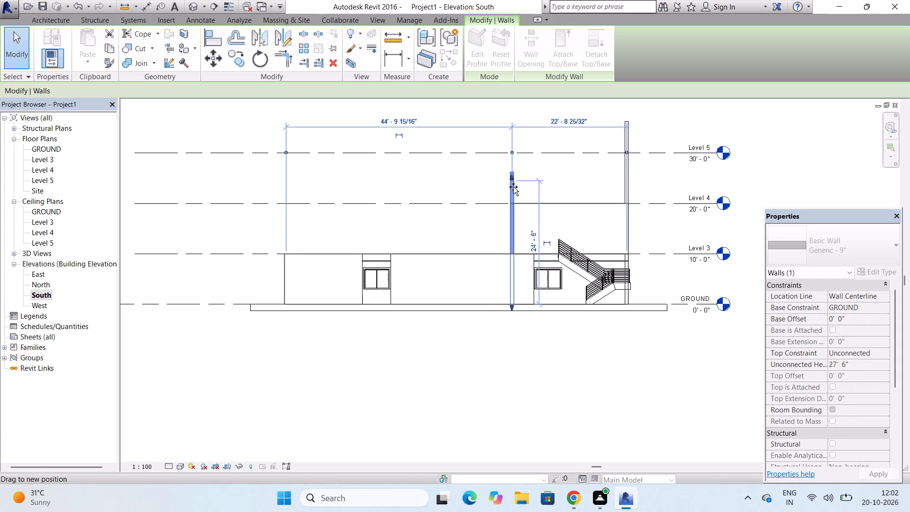
{"action": "left_click_drag", "start_coordinate": [513, 187], "coordinate": [514, 204]}
{"action": "left_click", "coordinate": [626, 165]}
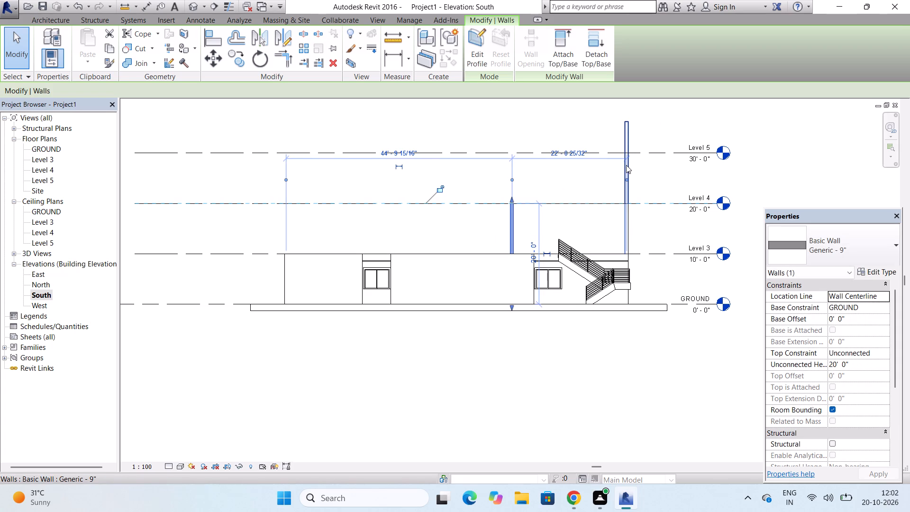
{"action": "left_click_drag", "start_coordinate": [625, 117], "coordinate": [621, 200]}
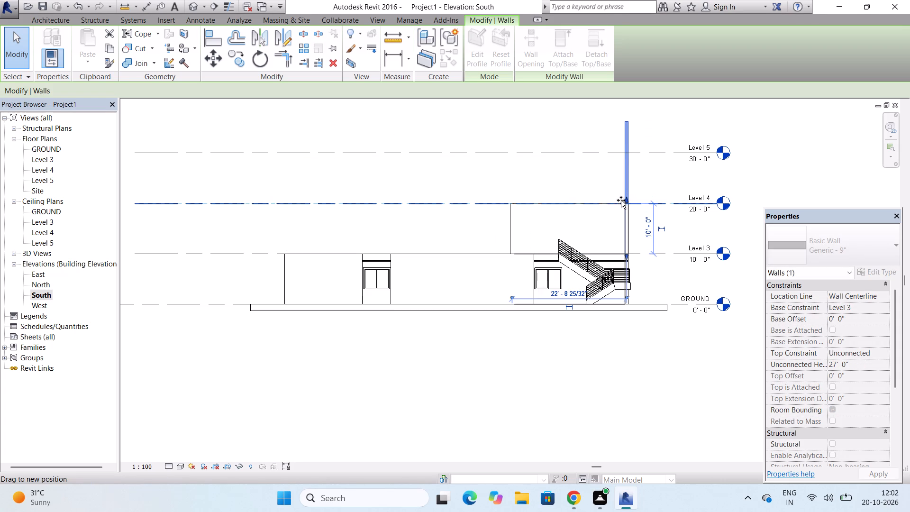
{"action": "left_click_drag", "start_coordinate": [621, 200], "coordinate": [621, 204]}
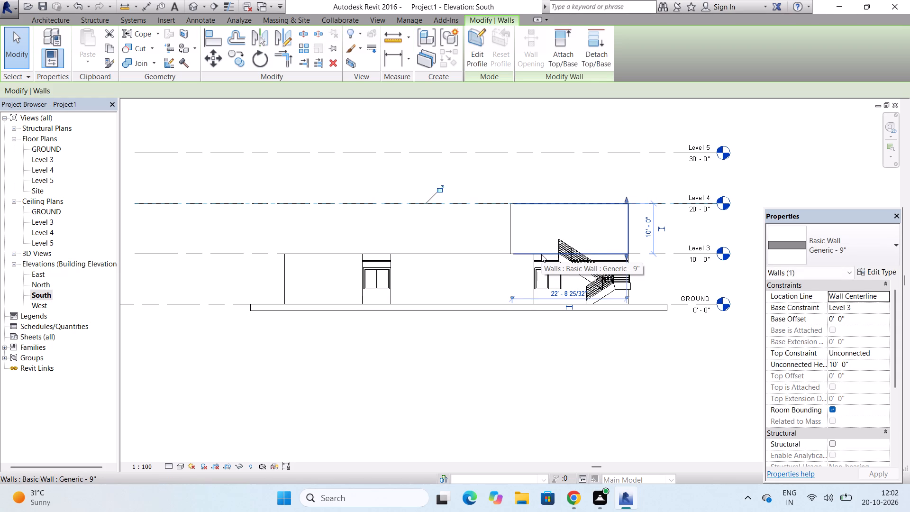
{"action": "key", "text": "Escape"}
{"action": "key", "text": "Escape"}
{"action": "key", "text": "Escape"}
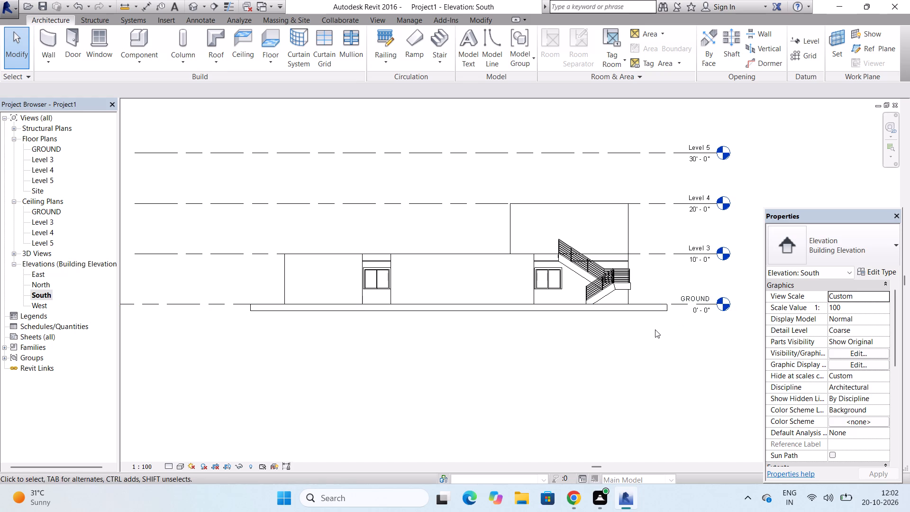
In the South elevation, shift the southeast room's west wall slightly east, to 22' 6" from the east wall.
{"action": "left_click", "coordinate": [510, 244]}
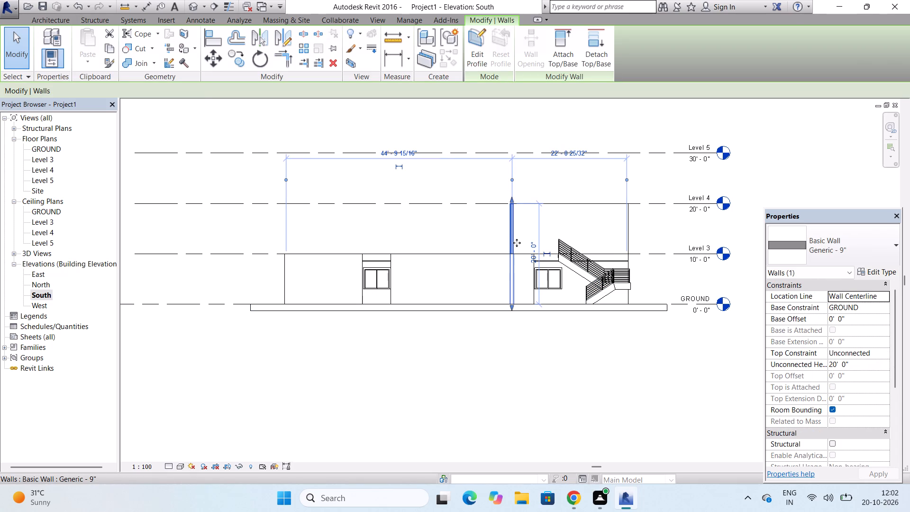
{"action": "left_click", "coordinate": [512, 242]}
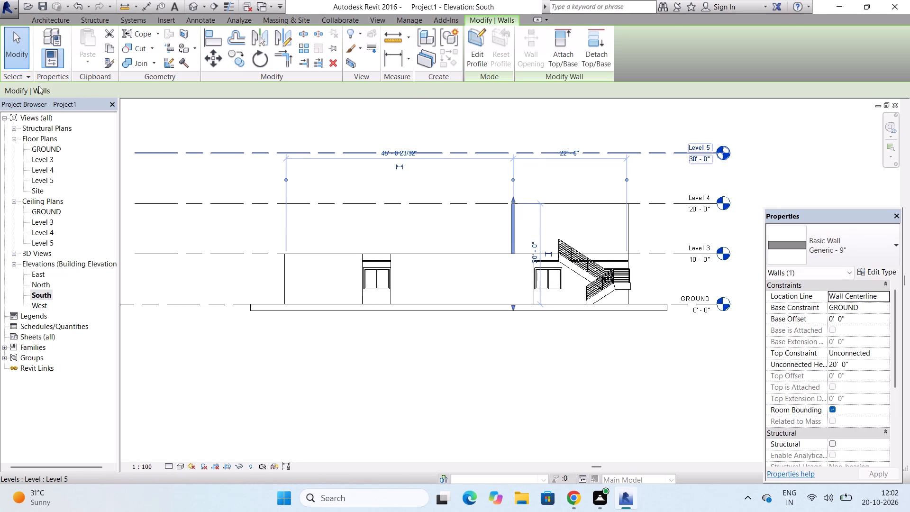
In the GROUND floor plan, adjust the south end of the southeast room's west wall to meet the south wall's centerline.
{"action": "double_click", "coordinate": [58, 150]}
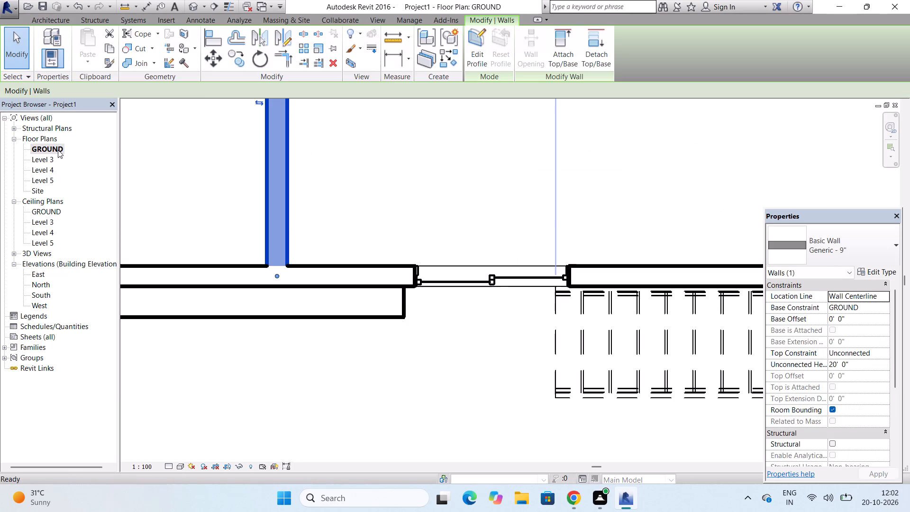
{"action": "scroll", "coordinate": [280, 315], "scroll_direction": "down", "scroll_amount": 3}
{"action": "scroll", "coordinate": [404, 364], "scroll_direction": "down", "scroll_amount": 5}
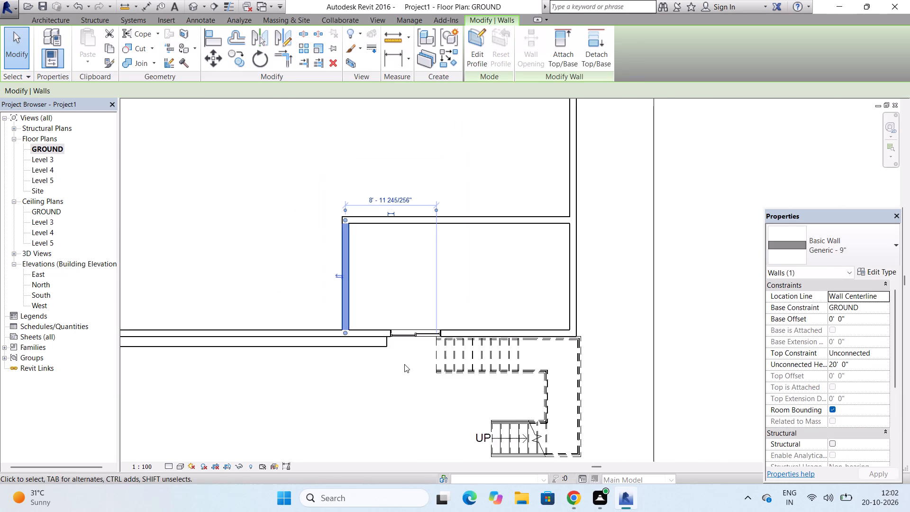
{"action": "scroll", "coordinate": [404, 364], "scroll_direction": "down", "scroll_amount": 5}
{"action": "scroll", "coordinate": [404, 364], "scroll_direction": "up", "scroll_amount": 6}
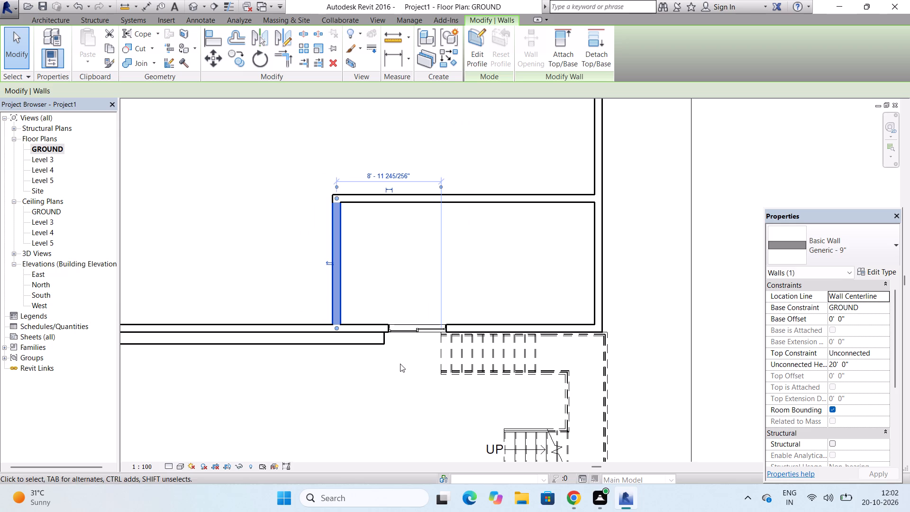
{"action": "scroll", "coordinate": [400, 364], "scroll_direction": "down", "scroll_amount": 4}
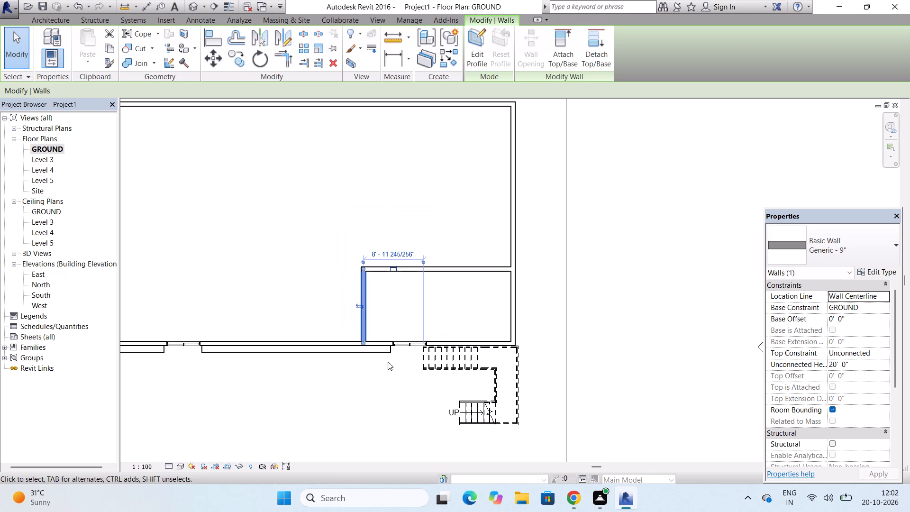
{"action": "scroll", "coordinate": [356, 342], "scroll_direction": "up", "scroll_amount": 9}
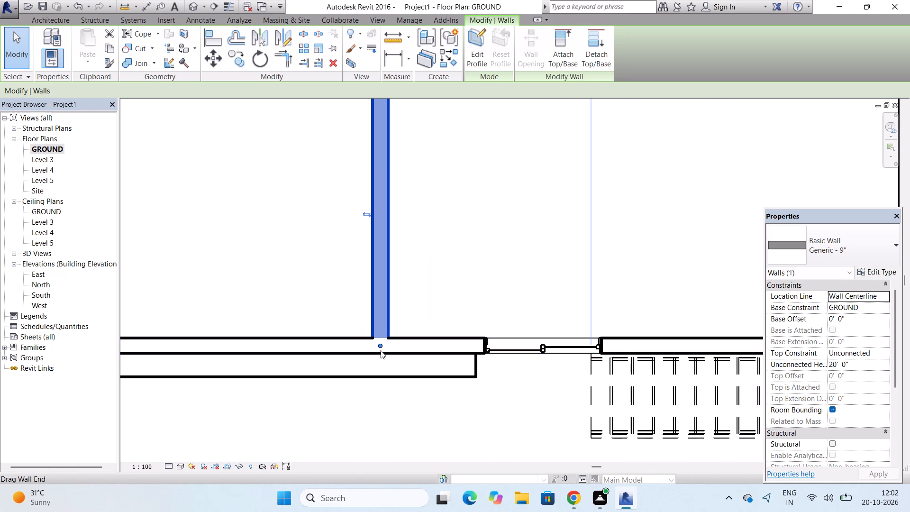
{"action": "left_click_drag", "start_coordinate": [380, 345], "coordinate": [382, 351]}
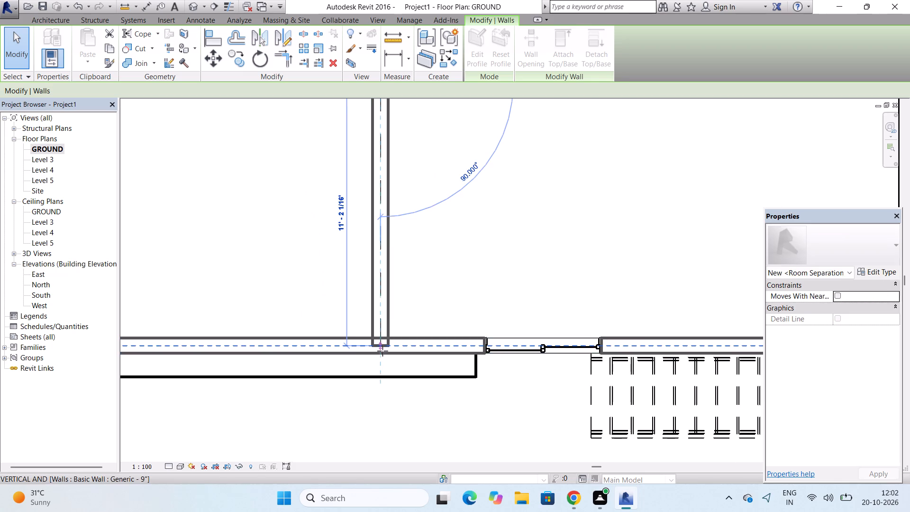
{"action": "left_click_drag", "start_coordinate": [382, 351], "coordinate": [387, 357]}
{"action": "key", "text": "Escape"}
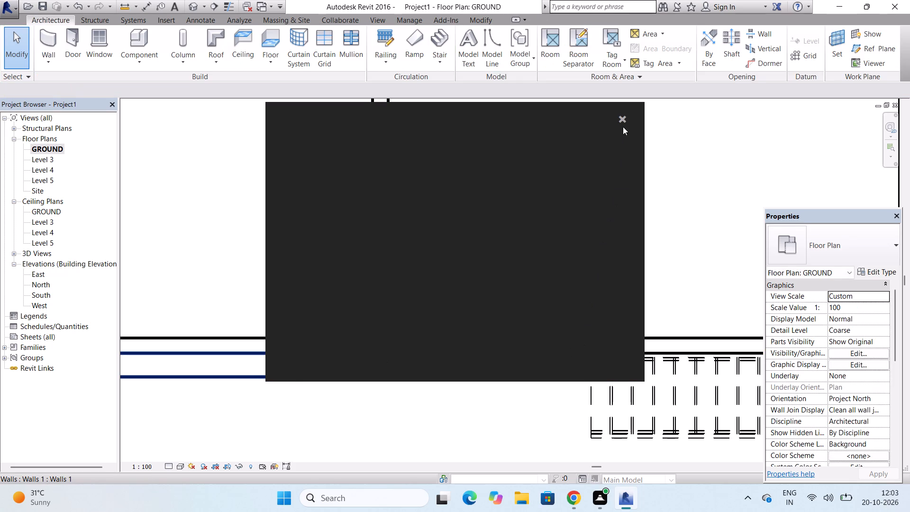
{"action": "left_click", "coordinate": [624, 122]}
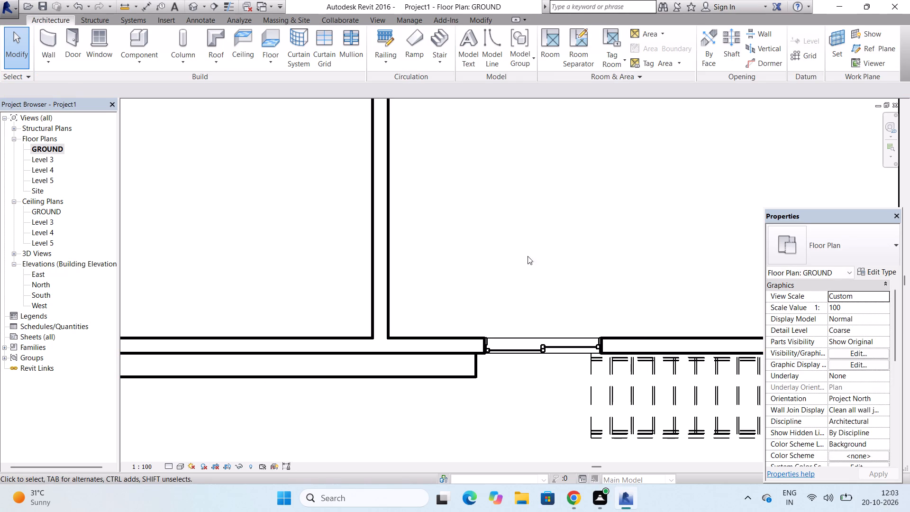
Move the southeast room's west wall east until its east face lines up with the west edge of the south wall's window.
{"action": "left_click", "coordinate": [389, 300]}
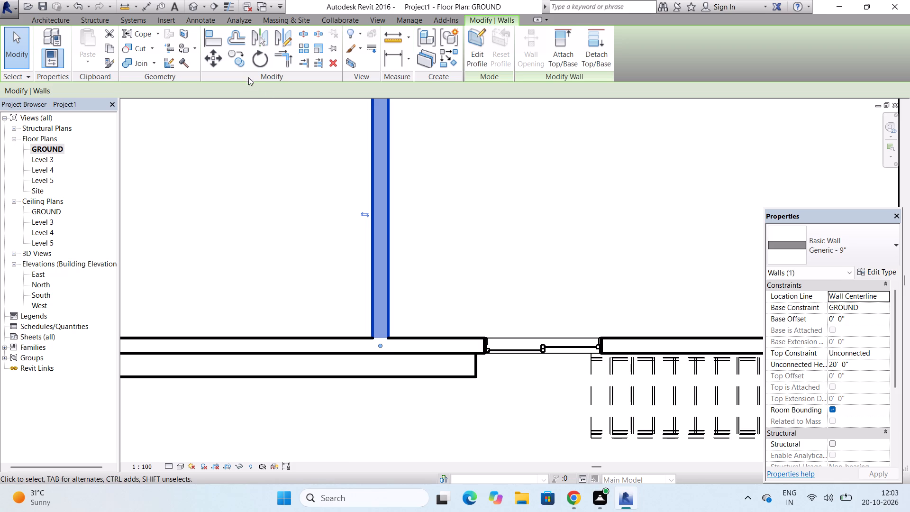
{"action": "left_click", "coordinate": [216, 57]}
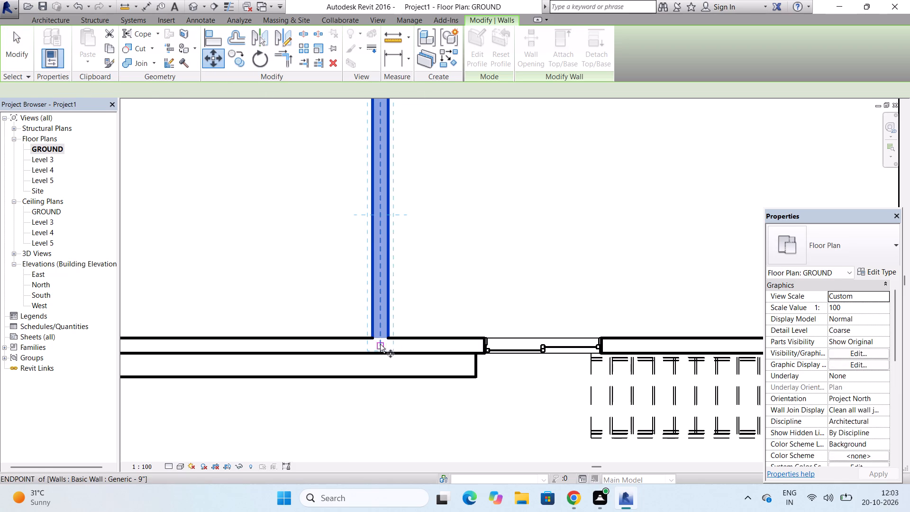
{"action": "left_click", "coordinate": [382, 345]}
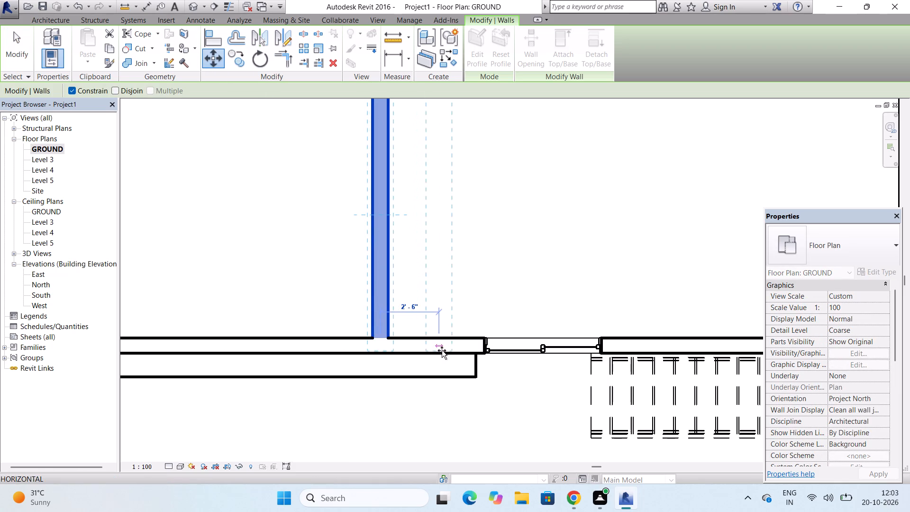
{"action": "left_click", "coordinate": [469, 350]}
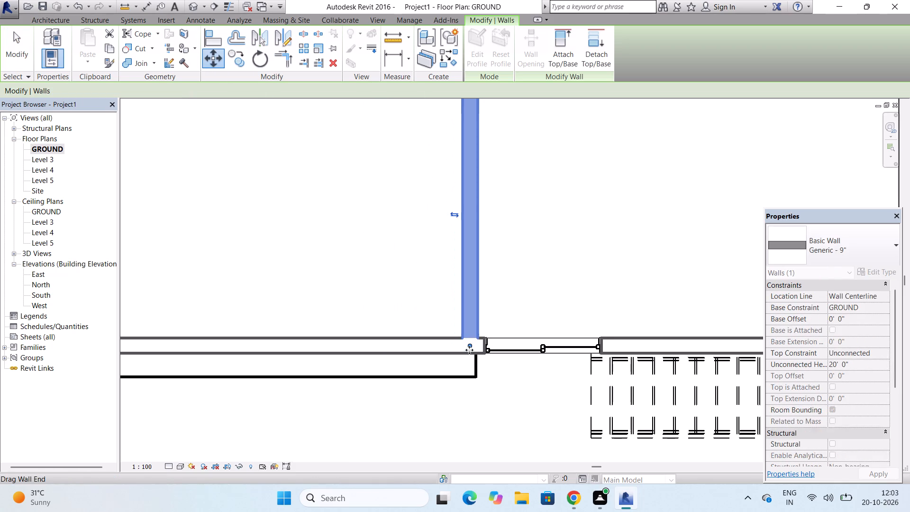
{"action": "scroll", "coordinate": [482, 319], "scroll_direction": "up", "scroll_amount": 6}
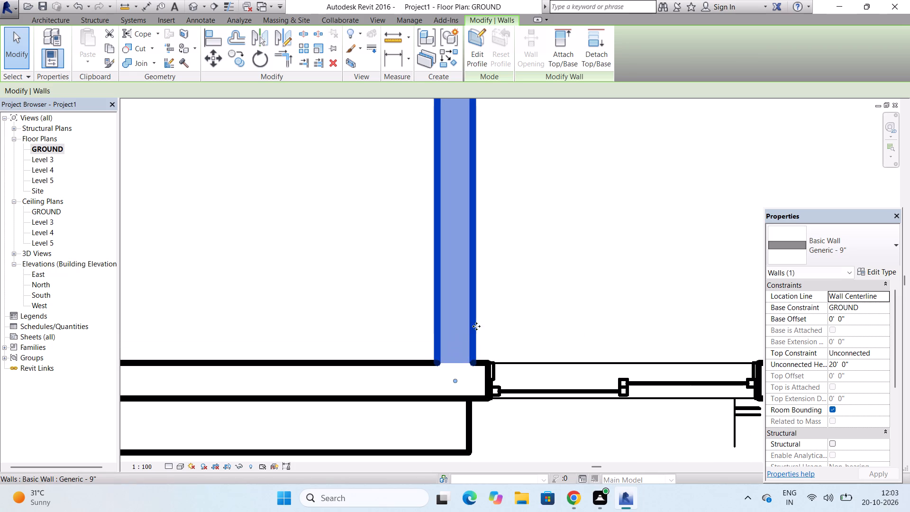
{"action": "left_click_drag", "start_coordinate": [473, 331], "coordinate": [504, 329]}
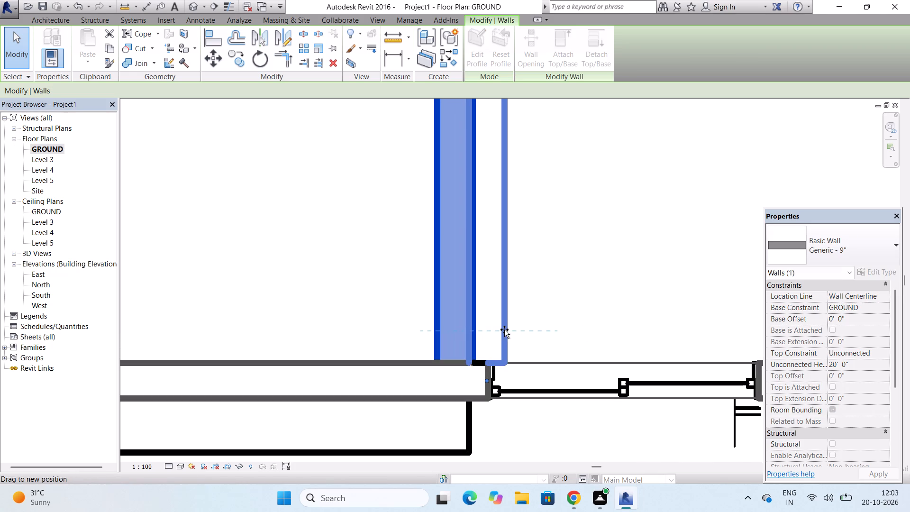
{"action": "left_click_drag", "start_coordinate": [504, 329], "coordinate": [488, 332]}
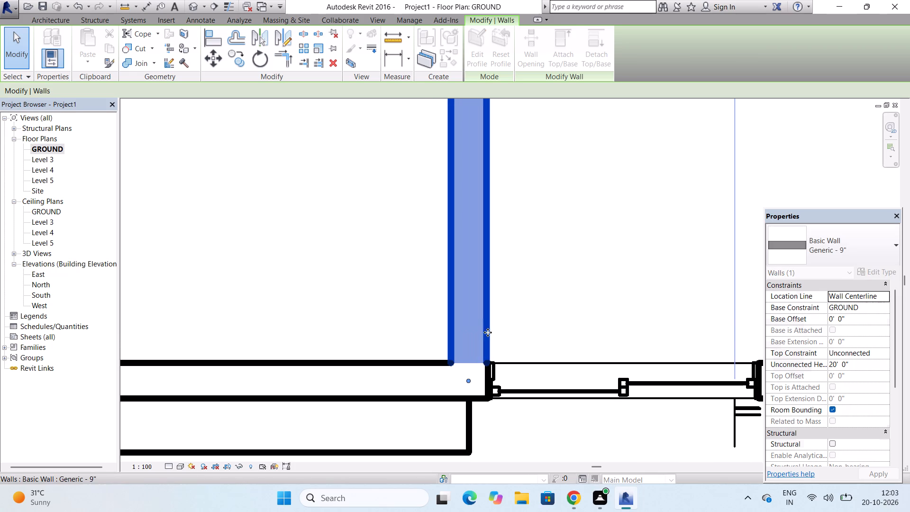
{"action": "scroll", "coordinate": [477, 397], "scroll_direction": "down", "scroll_amount": 10}
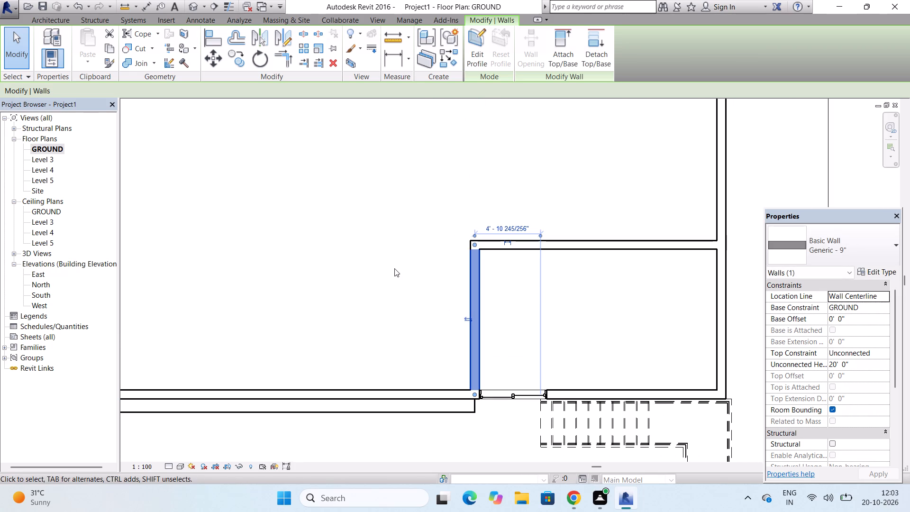
{"action": "key", "text": "Escape"}
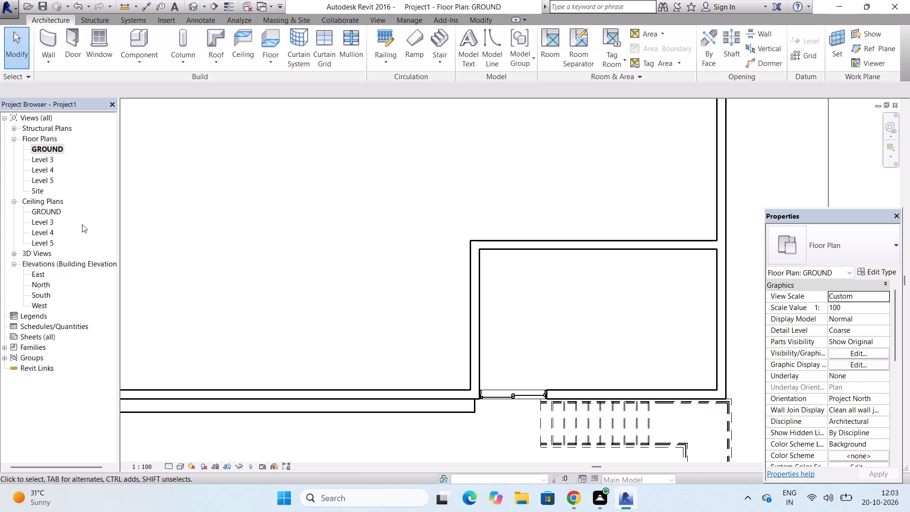
Examine the building in the North and South elevations and the southeast room and stair in the GROUND floor plan.
{"action": "double_click", "coordinate": [46, 282]}
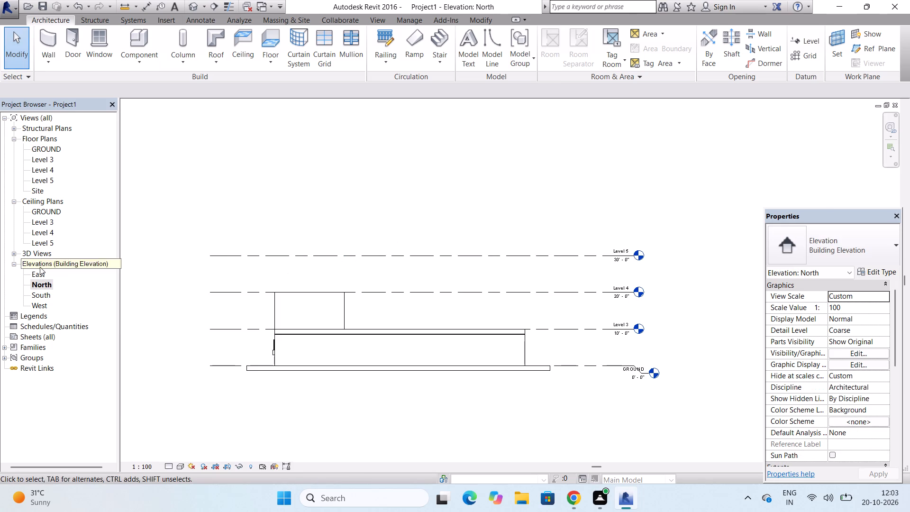
{"action": "left_click", "coordinate": [37, 294]}
{"action": "left_click", "coordinate": [37, 294]}
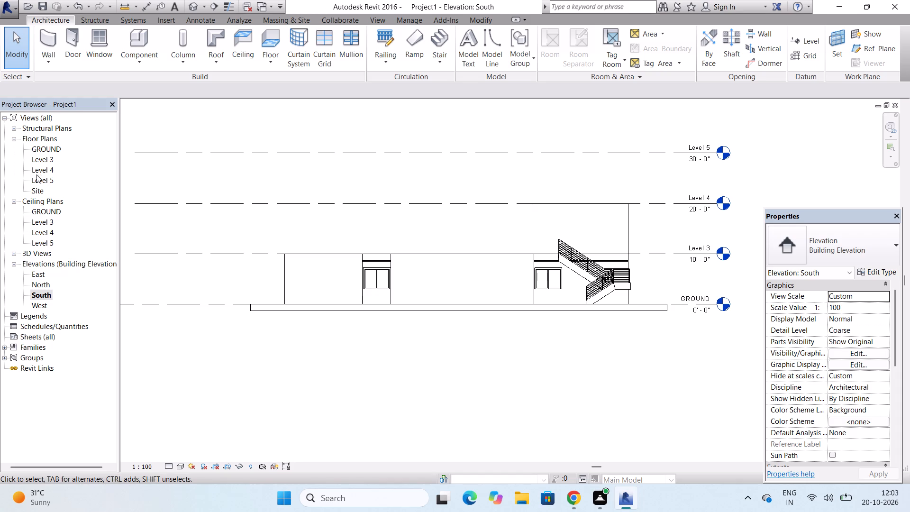
{"action": "double_click", "coordinate": [45, 152]}
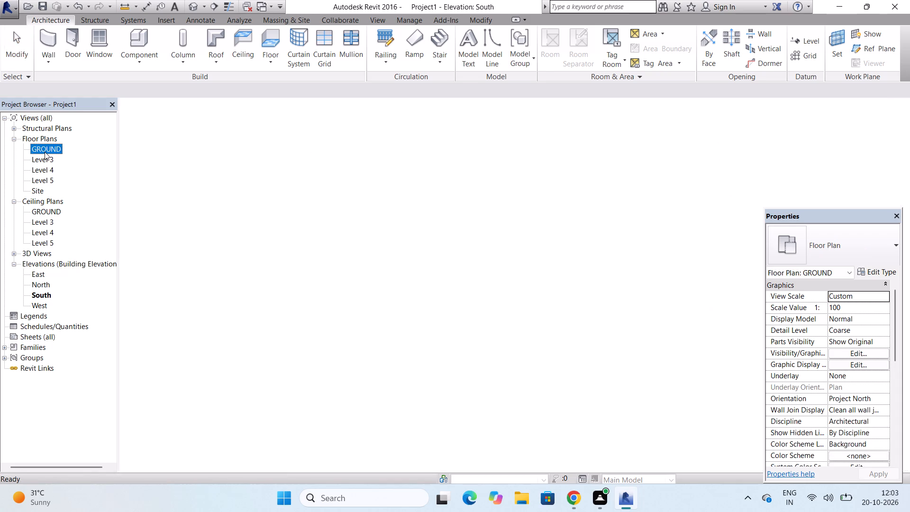
{"action": "scroll", "coordinate": [132, 151], "scroll_direction": "down", "scroll_amount": 2}
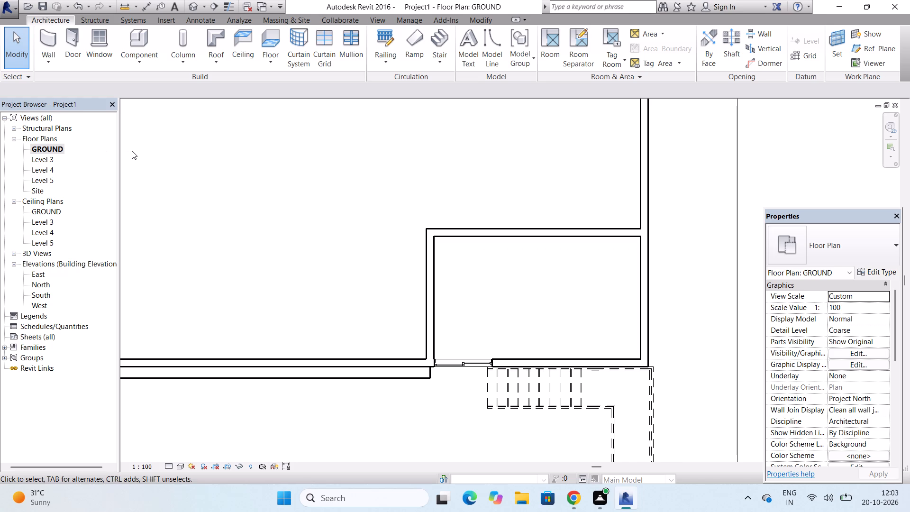
{"action": "scroll", "coordinate": [132, 151], "scroll_direction": "down", "scroll_amount": 1}
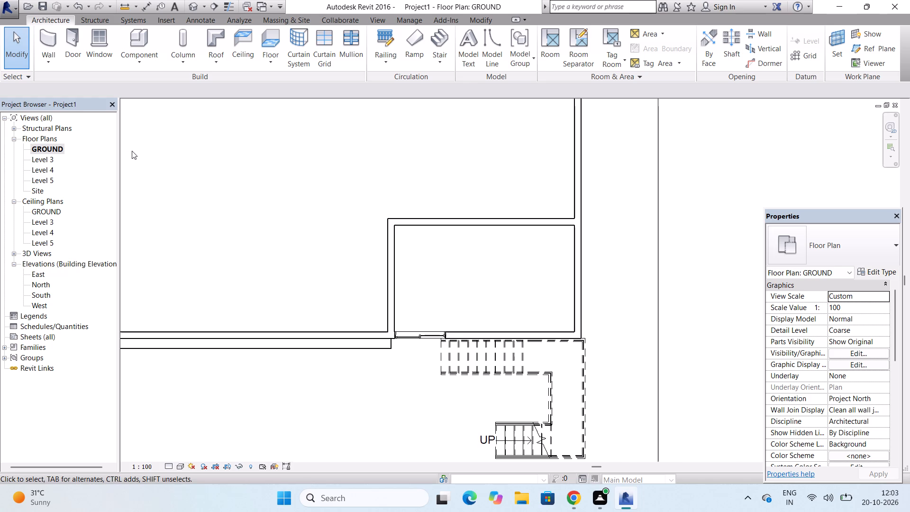
{"action": "scroll", "coordinate": [132, 151], "scroll_direction": "down", "scroll_amount": 1}
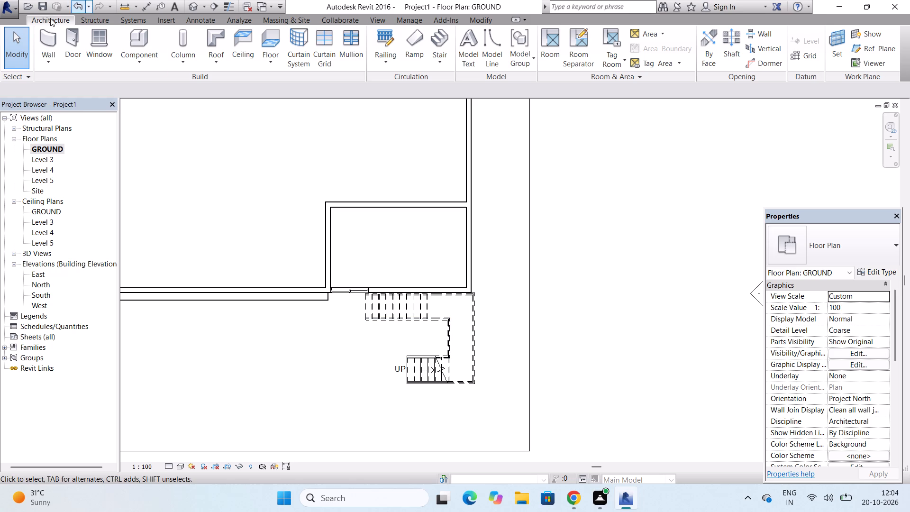
{"action": "scroll", "coordinate": [504, 256], "scroll_direction": "up", "scroll_amount": 4}
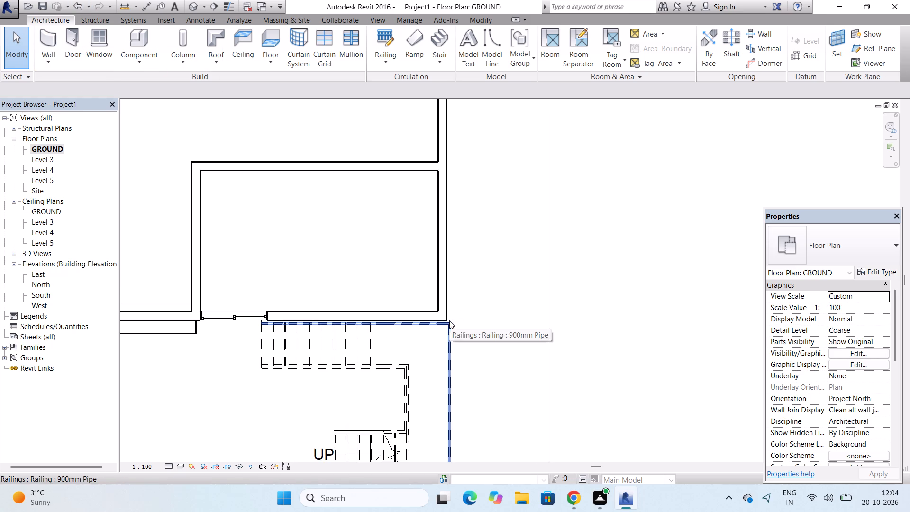
Dismiss the notification card covering the floor plan.
{"action": "scroll", "coordinate": [449, 320], "scroll_direction": "down", "scroll_amount": 4}
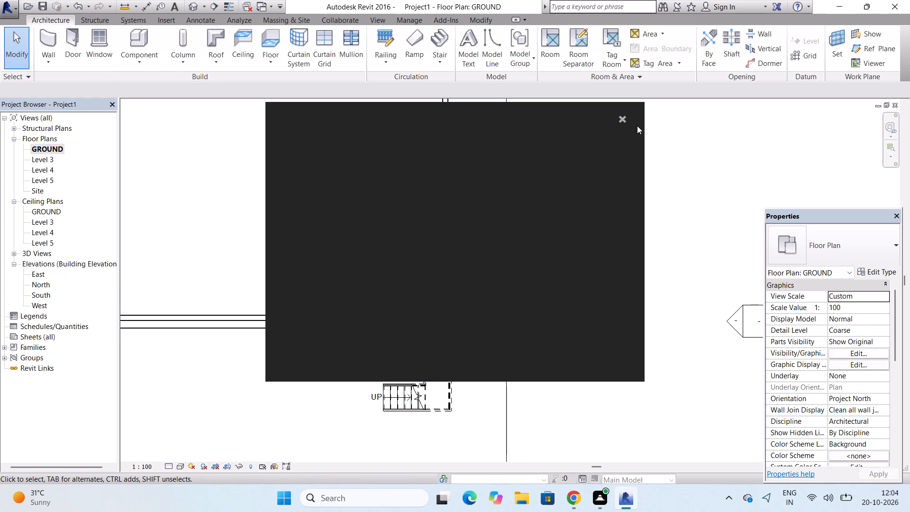
{"action": "left_click", "coordinate": [628, 117]}
{"action": "left_click", "coordinate": [624, 117]}
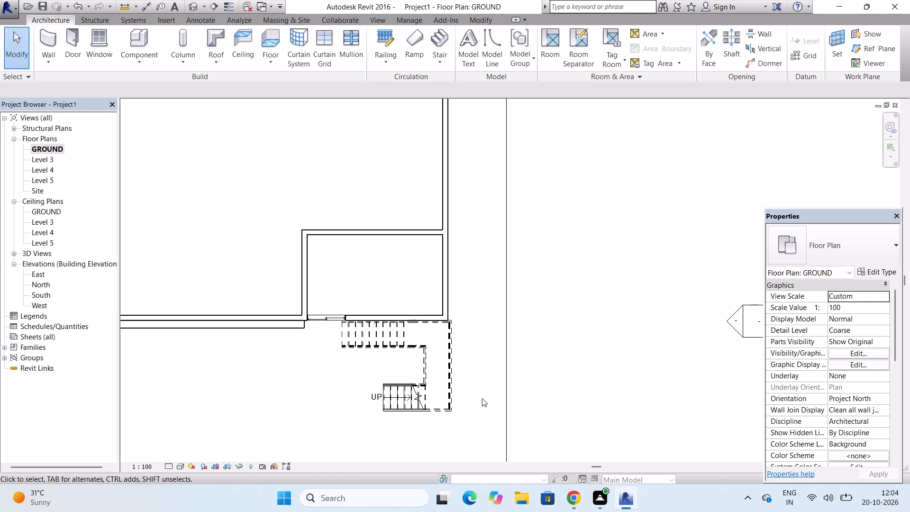
Select the whole stair south of the southeast room together with its railings in the GROUND floor plan.
{"action": "left_click_drag", "start_coordinate": [459, 418], "coordinate": [414, 384]}
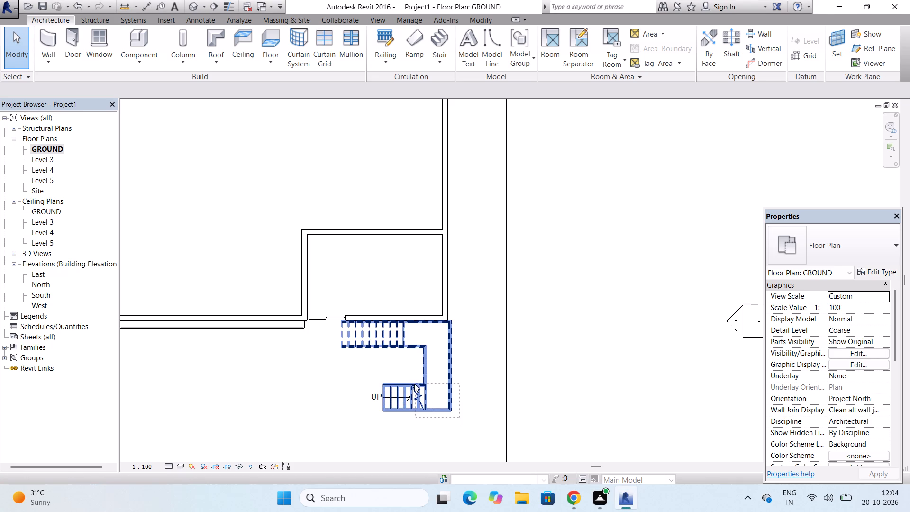
{"action": "left_click_drag", "start_coordinate": [414, 384], "coordinate": [390, 375]}
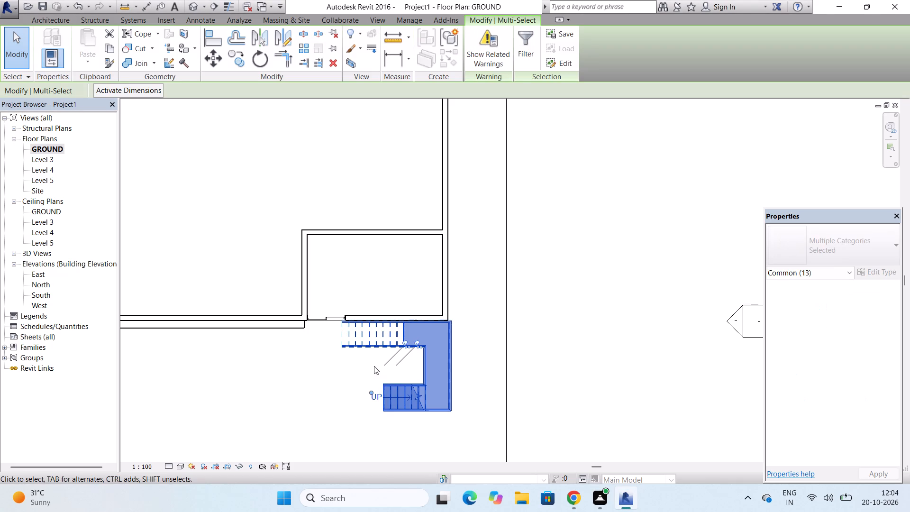
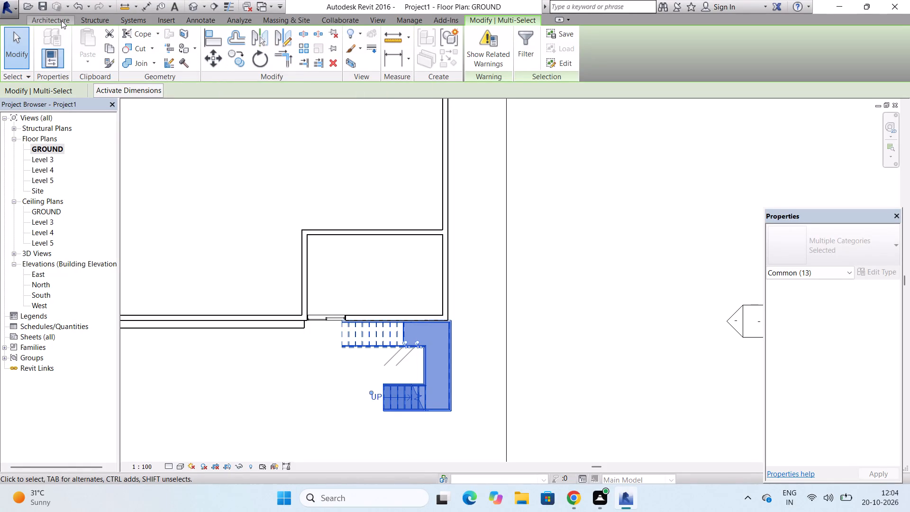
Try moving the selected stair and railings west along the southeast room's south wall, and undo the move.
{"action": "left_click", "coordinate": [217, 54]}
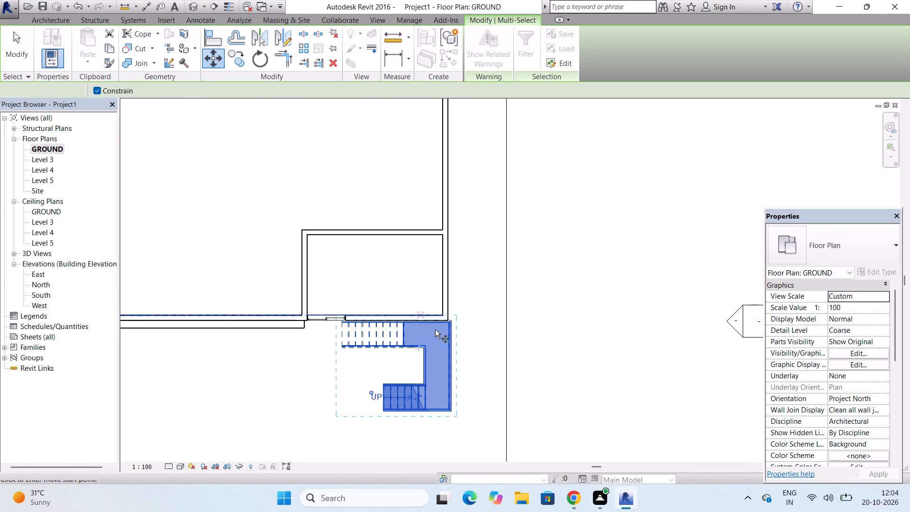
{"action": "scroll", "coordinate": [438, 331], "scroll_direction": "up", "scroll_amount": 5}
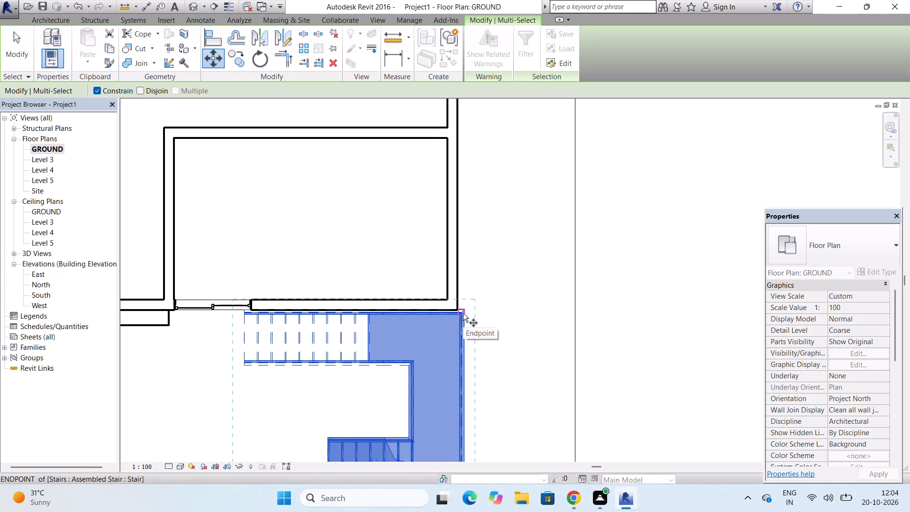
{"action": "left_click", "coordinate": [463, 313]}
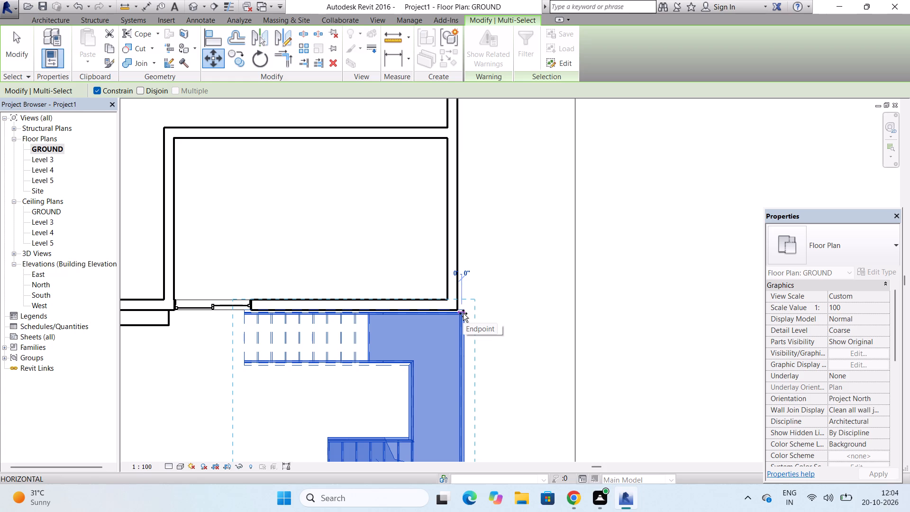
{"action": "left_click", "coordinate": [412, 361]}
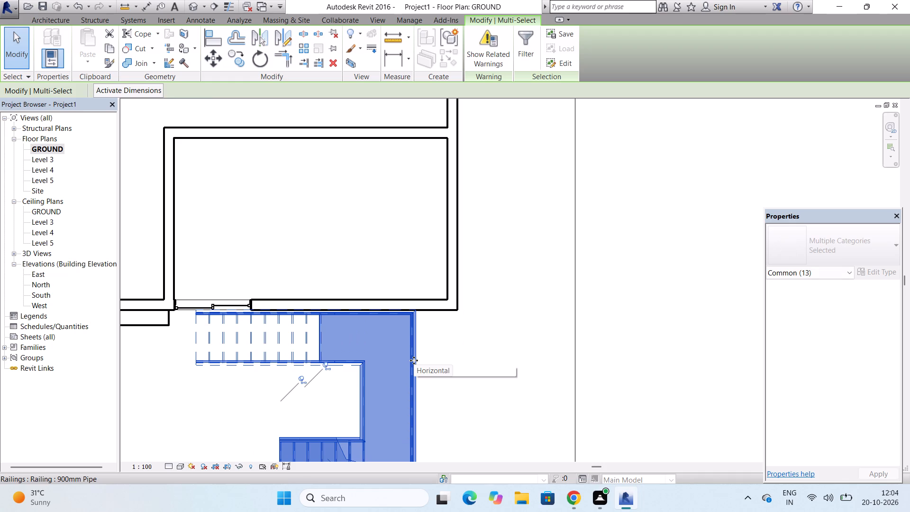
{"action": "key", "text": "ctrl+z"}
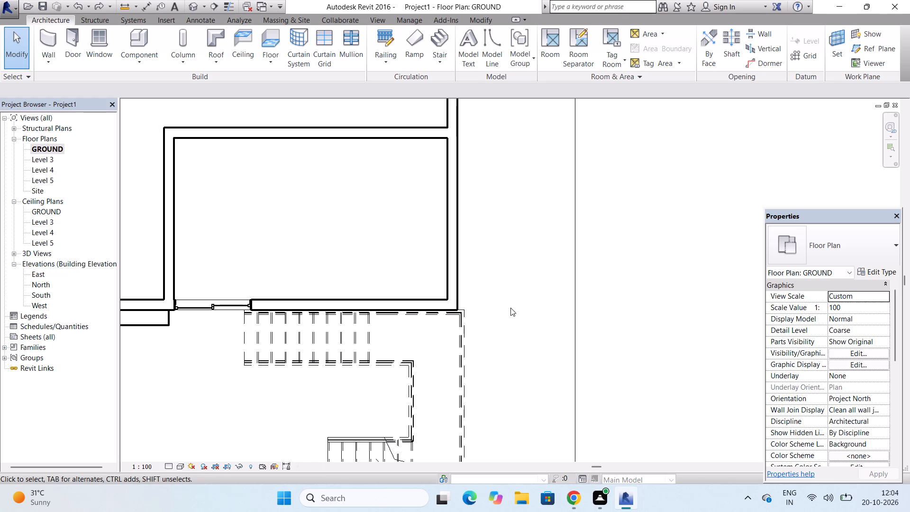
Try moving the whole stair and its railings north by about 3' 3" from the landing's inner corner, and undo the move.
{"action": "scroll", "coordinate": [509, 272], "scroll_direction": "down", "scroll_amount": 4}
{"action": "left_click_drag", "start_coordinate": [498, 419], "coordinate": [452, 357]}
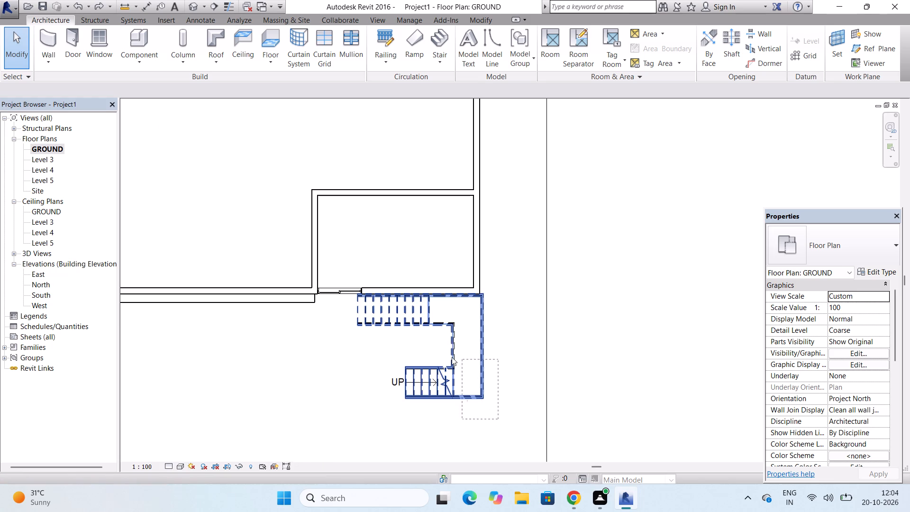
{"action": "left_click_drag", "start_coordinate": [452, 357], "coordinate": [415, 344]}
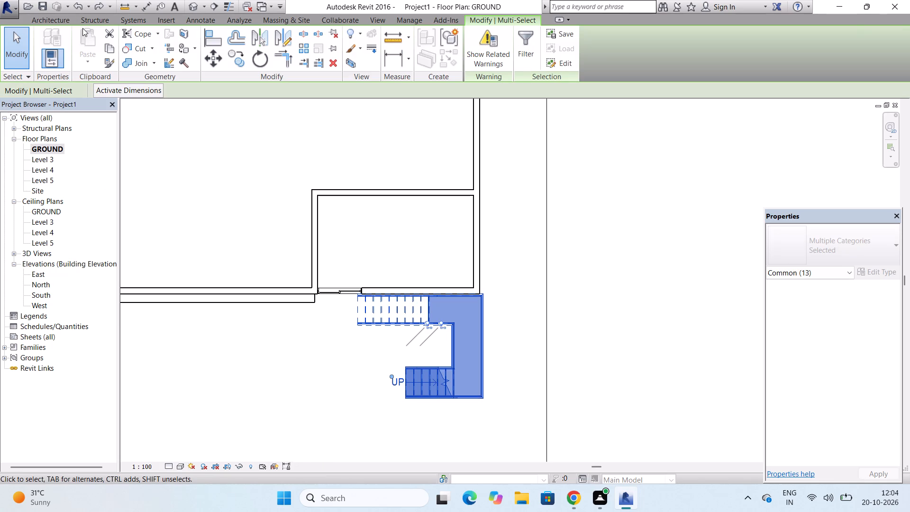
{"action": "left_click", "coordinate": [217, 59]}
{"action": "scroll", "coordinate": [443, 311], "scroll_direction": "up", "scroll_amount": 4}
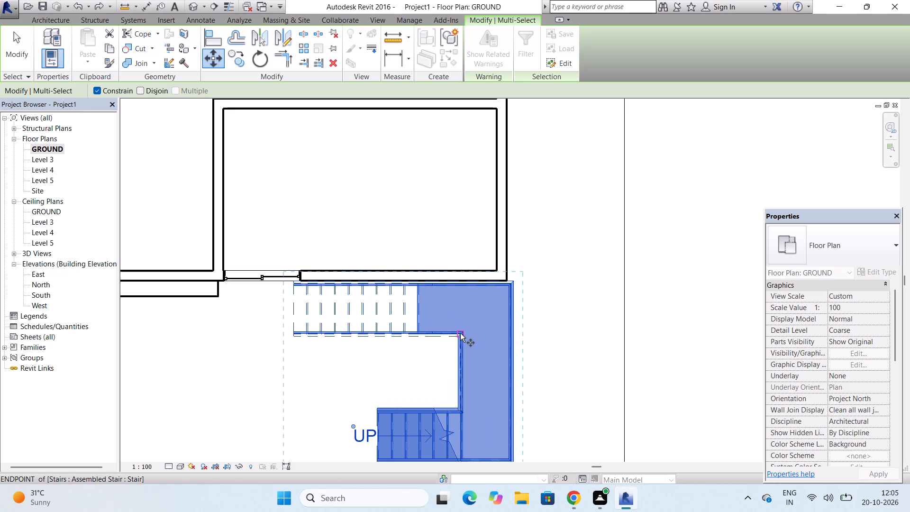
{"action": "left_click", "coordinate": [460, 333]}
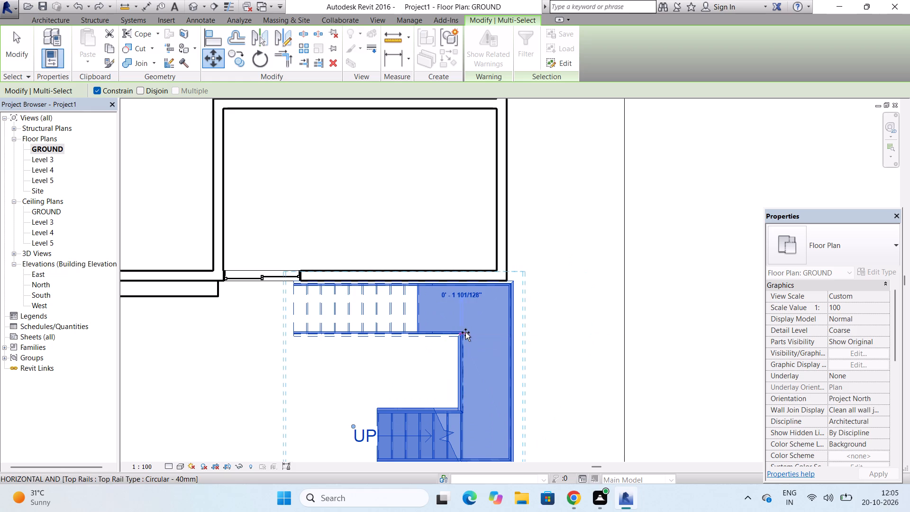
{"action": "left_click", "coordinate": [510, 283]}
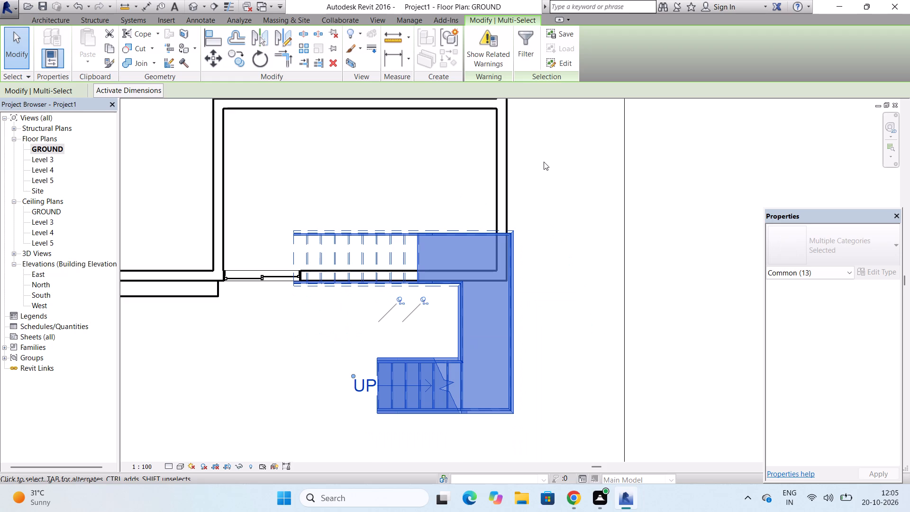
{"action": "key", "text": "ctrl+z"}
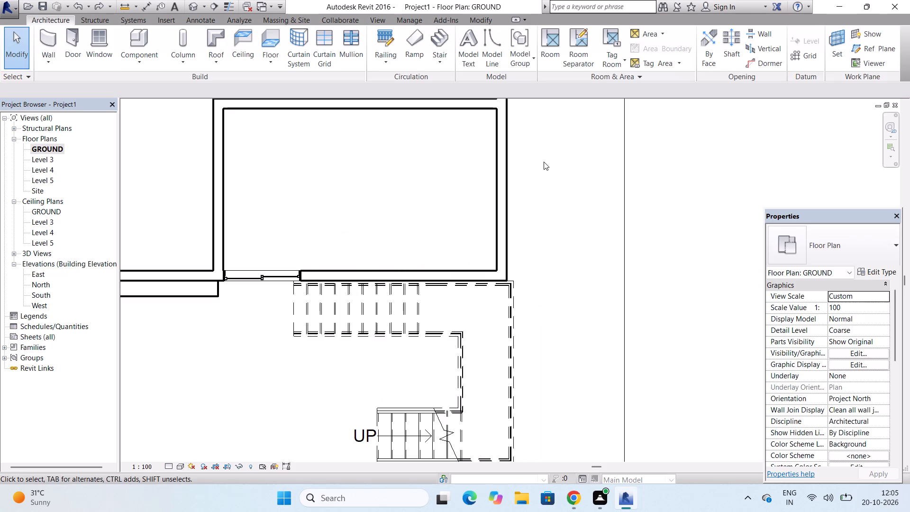
Move the whole stair with its railings about 3' 1" east, lining up the landing's inner corner with the building's east wall.
{"action": "scroll", "coordinate": [610, 238], "scroll_direction": "down", "scroll_amount": 3}
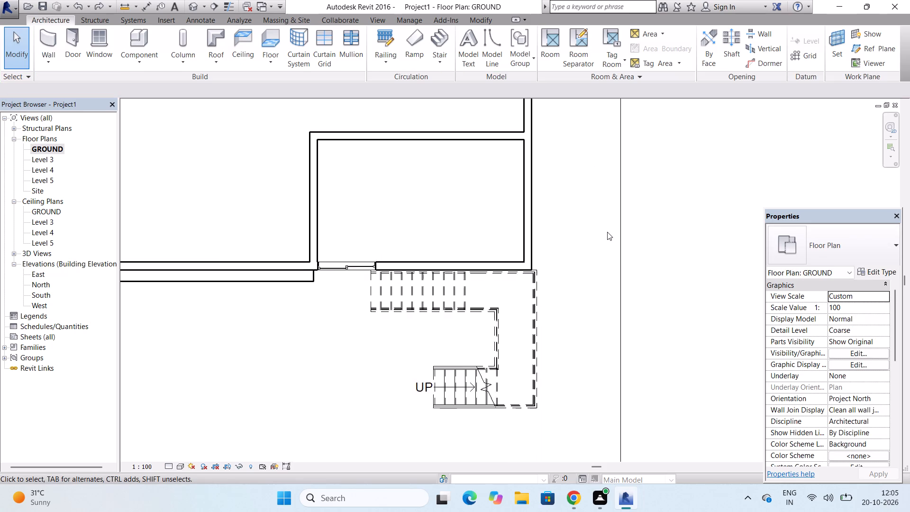
{"action": "left_click_drag", "start_coordinate": [554, 412], "coordinate": [479, 335]}
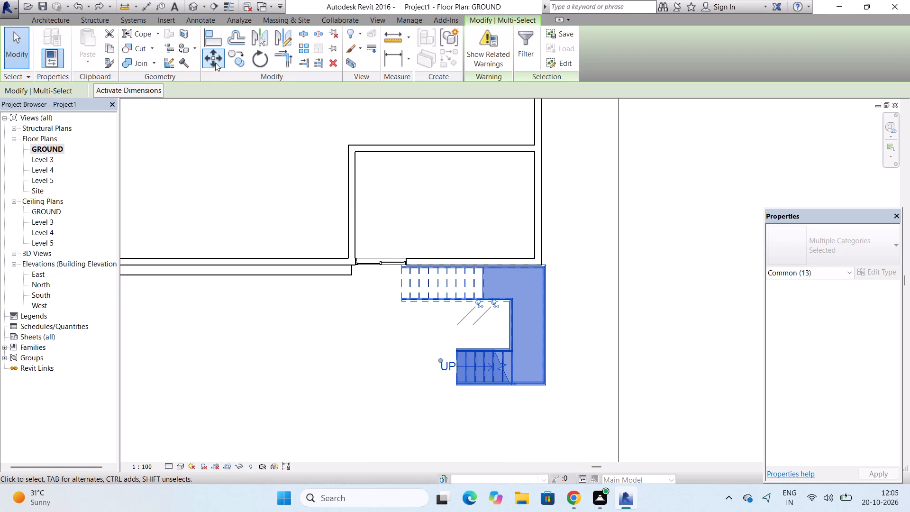
{"action": "left_click", "coordinate": [214, 57]}
{"action": "scroll", "coordinate": [539, 268], "scroll_direction": "up", "scroll_amount": 6}
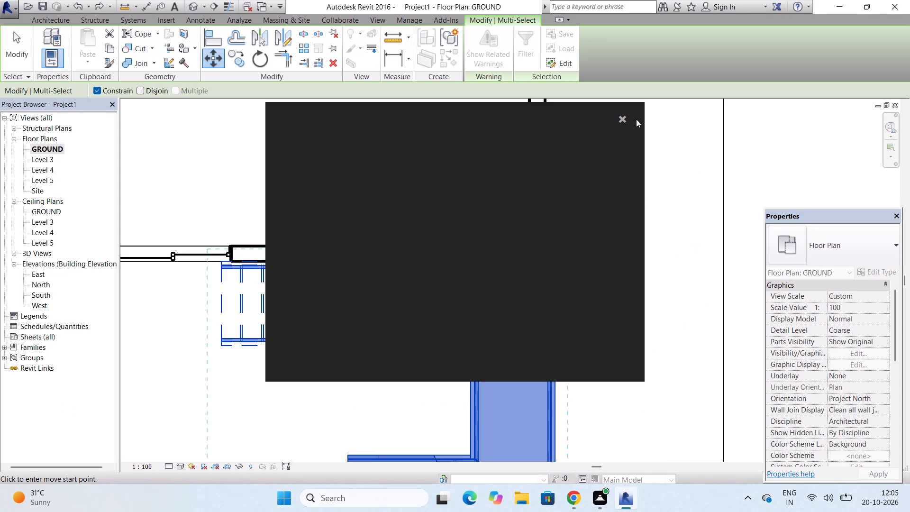
{"action": "left_click", "coordinate": [619, 119]}
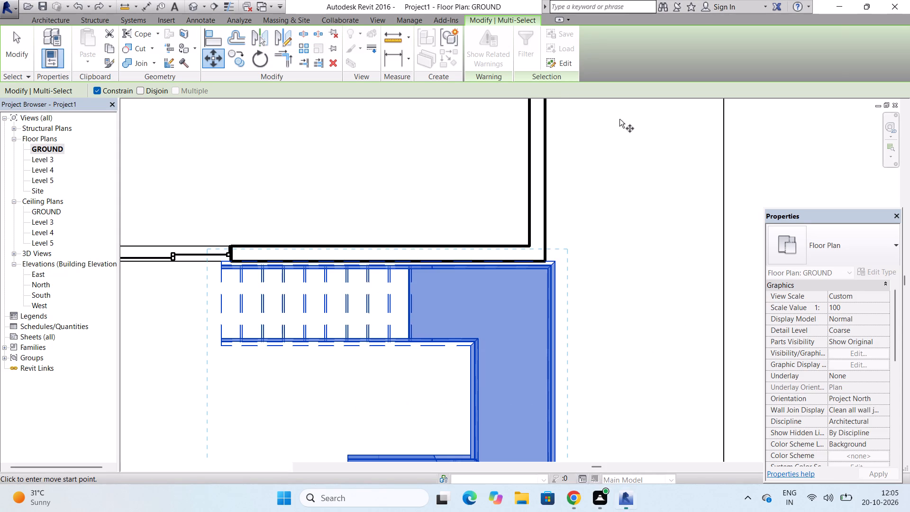
{"action": "left_click", "coordinate": [476, 341]}
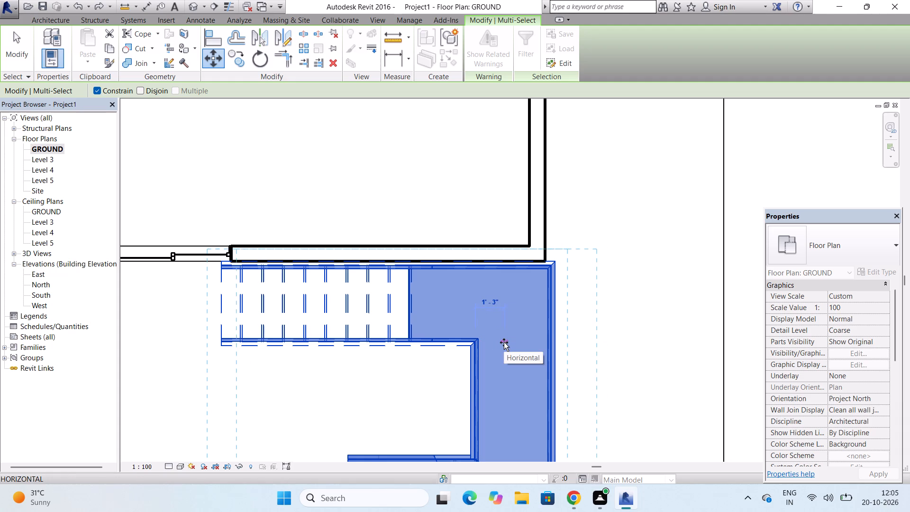
{"action": "left_click", "coordinate": [544, 342]}
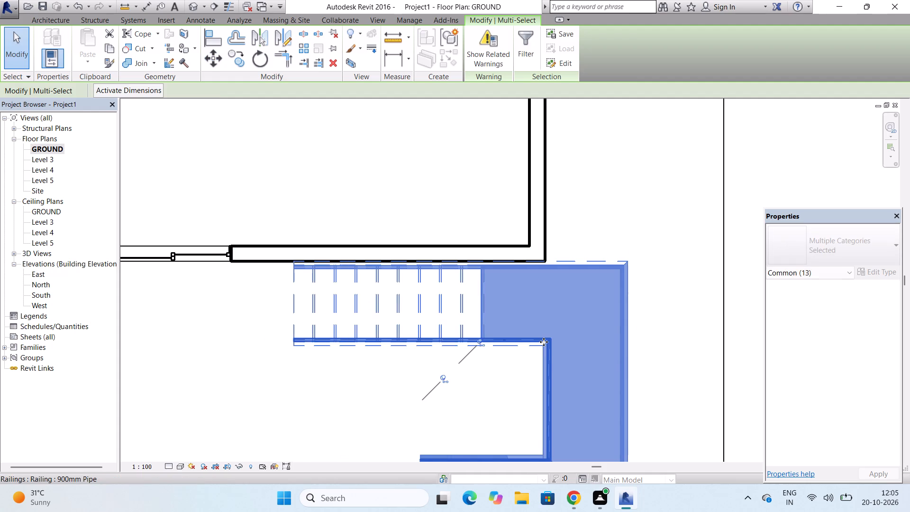
{"action": "scroll", "coordinate": [544, 342], "scroll_direction": "down", "scroll_amount": 6}
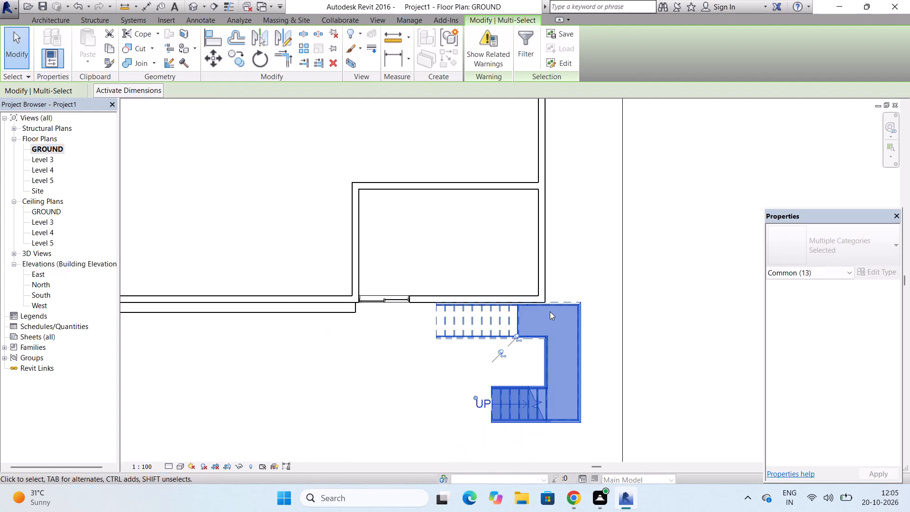
{"action": "left_click", "coordinate": [631, 290]}
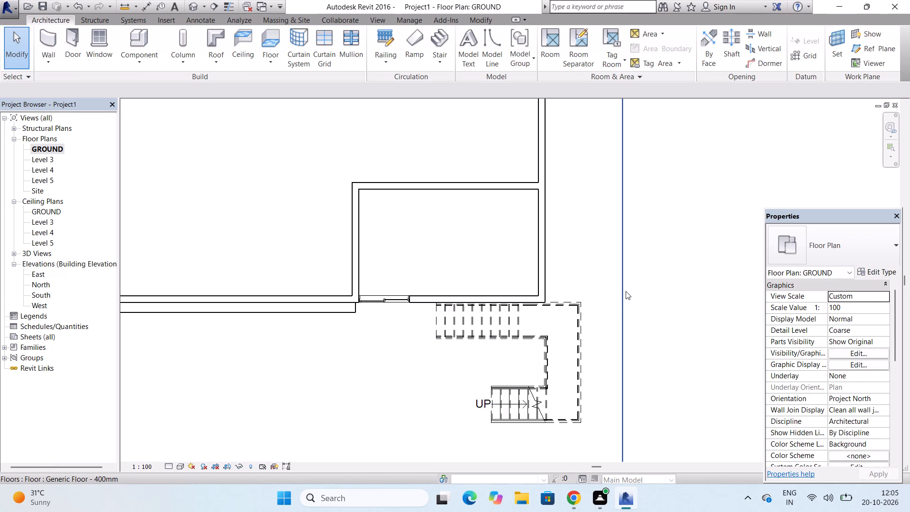
Edit the ground floor slab's boundary, moving its east edge west to the stair landing's outer east side.
{"action": "left_click", "coordinate": [623, 292]}
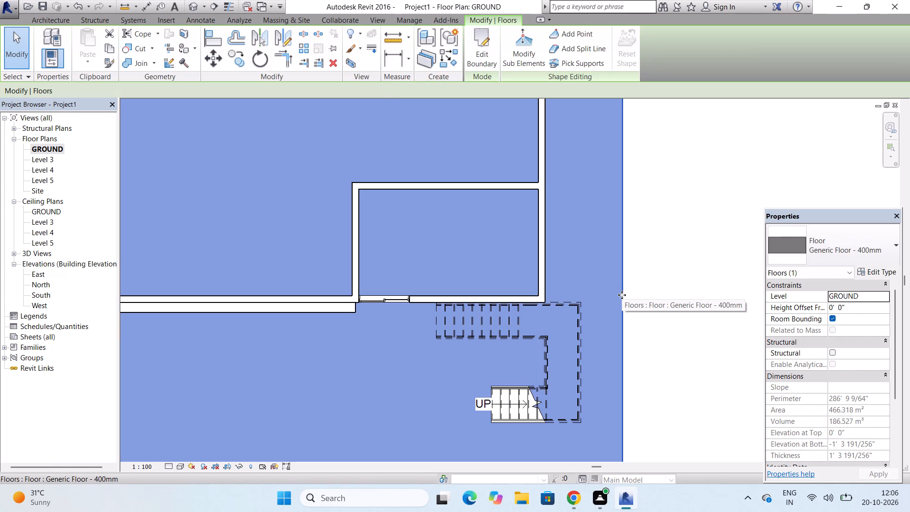
{"action": "double_click", "coordinate": [620, 289]}
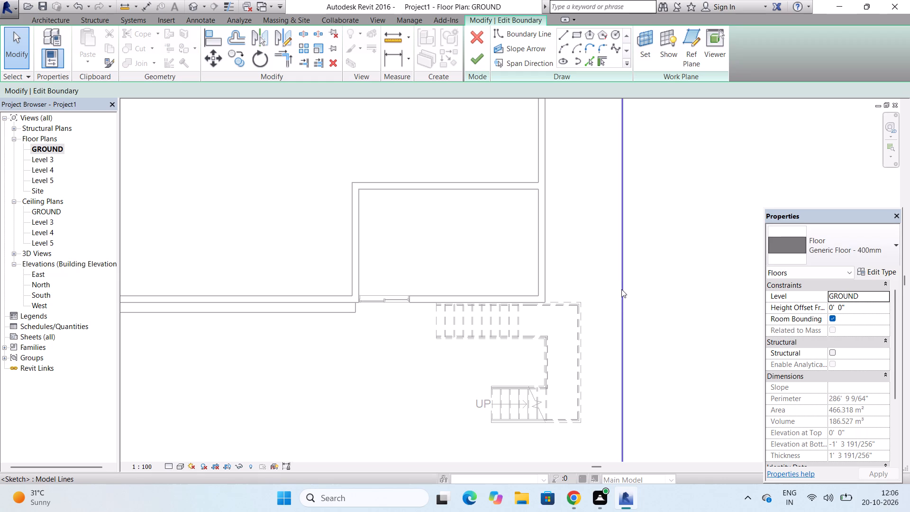
{"action": "left_click_drag", "start_coordinate": [622, 289], "coordinate": [578, 293]}
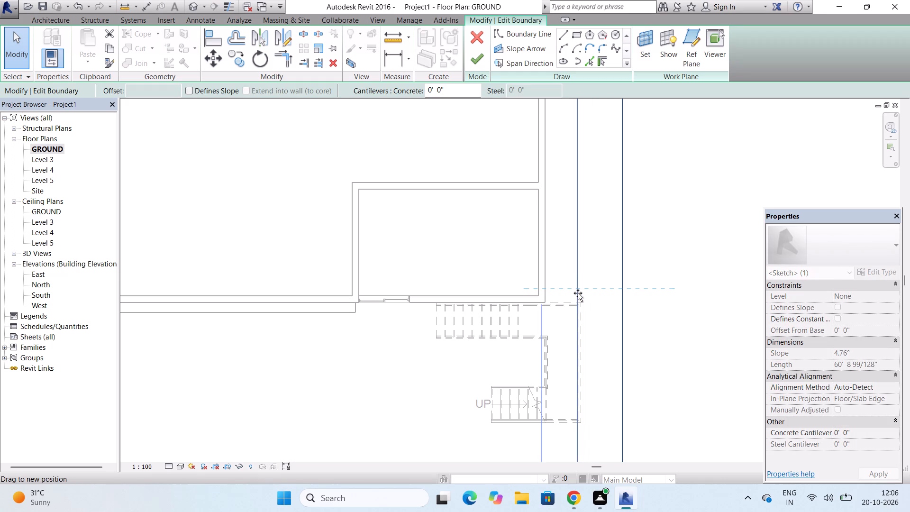
{"action": "left_click_drag", "start_coordinate": [578, 293], "coordinate": [579, 293]}
{"action": "scroll", "coordinate": [625, 256], "scroll_direction": "down", "scroll_amount": 6}
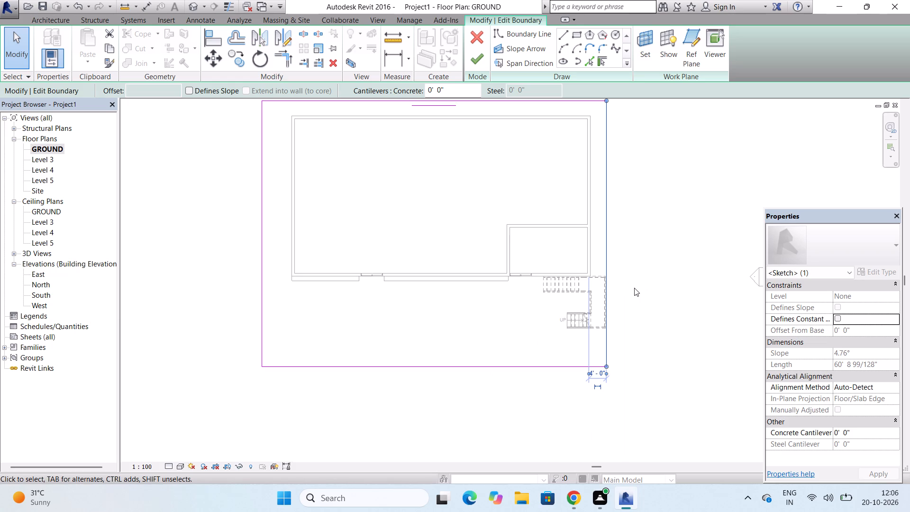
Move the slab boundary's south edge north to the stair's southern side and finish the boundary edit.
{"action": "left_click_drag", "start_coordinate": [569, 365], "coordinate": [571, 333]}
{"action": "scroll", "coordinate": [571, 333], "scroll_direction": "up", "scroll_amount": 12}
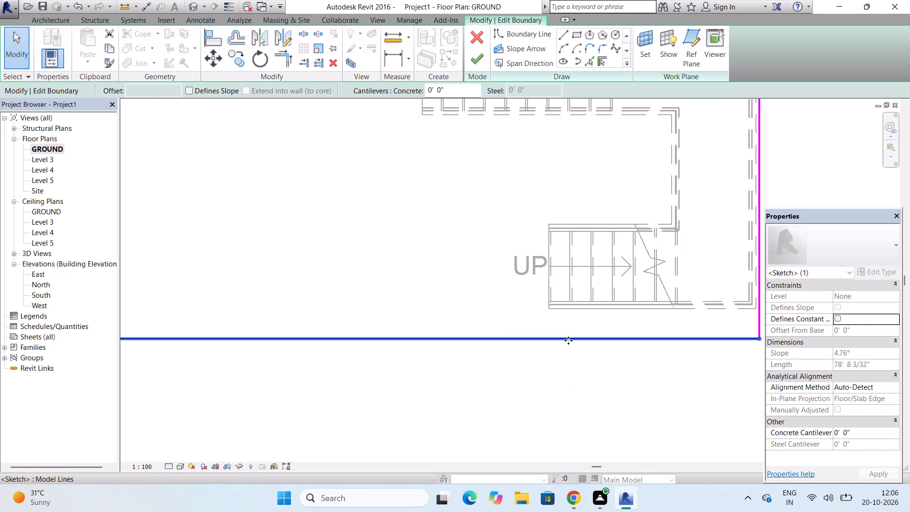
{"action": "left_click_drag", "start_coordinate": [568, 338], "coordinate": [568, 323]}
{"action": "left_click_drag", "start_coordinate": [568, 323], "coordinate": [568, 313]}
{"action": "scroll", "coordinate": [570, 337], "scroll_direction": "down", "scroll_amount": 8}
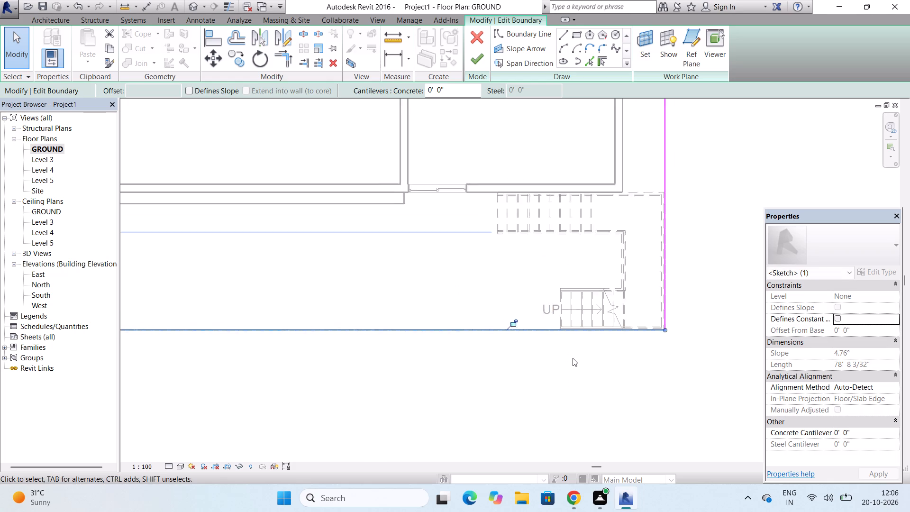
{"action": "scroll", "coordinate": [573, 358], "scroll_direction": "down", "scroll_amount": 3}
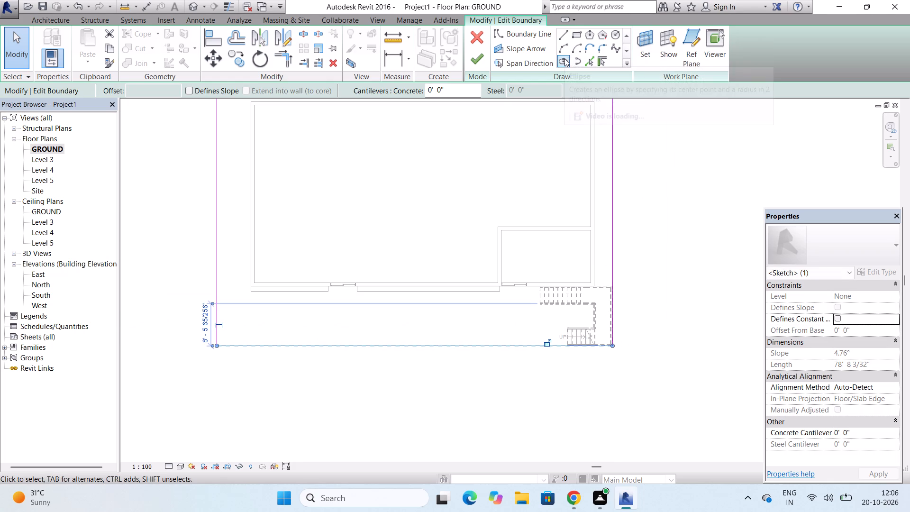
{"action": "left_click", "coordinate": [476, 57]}
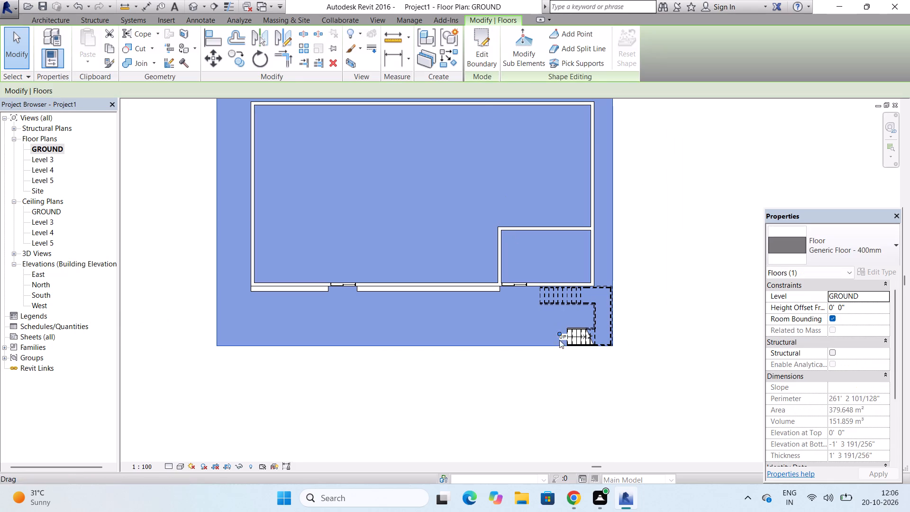
Examine the resized slab, the moved stair and the adjacent south wall window in the 3D view.
{"action": "scroll", "coordinate": [562, 364], "scroll_direction": "down", "scroll_amount": 6}
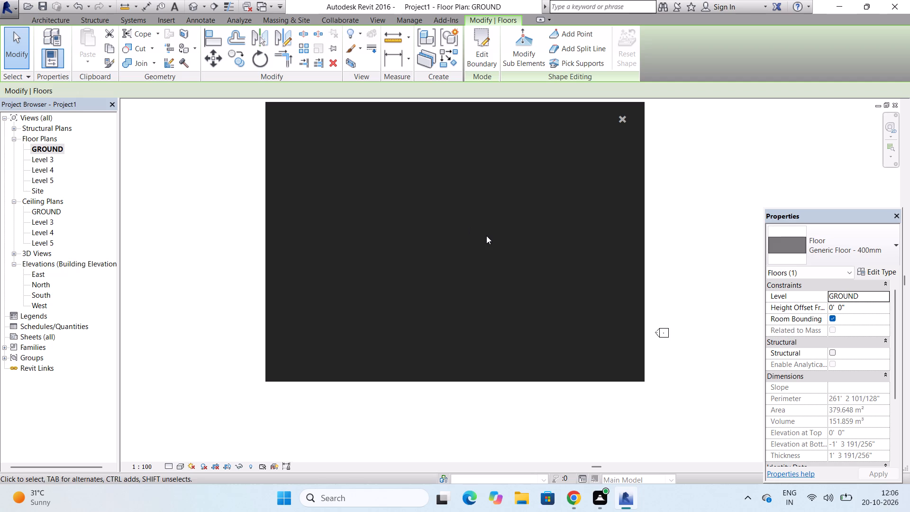
{"action": "left_click", "coordinate": [626, 117]}
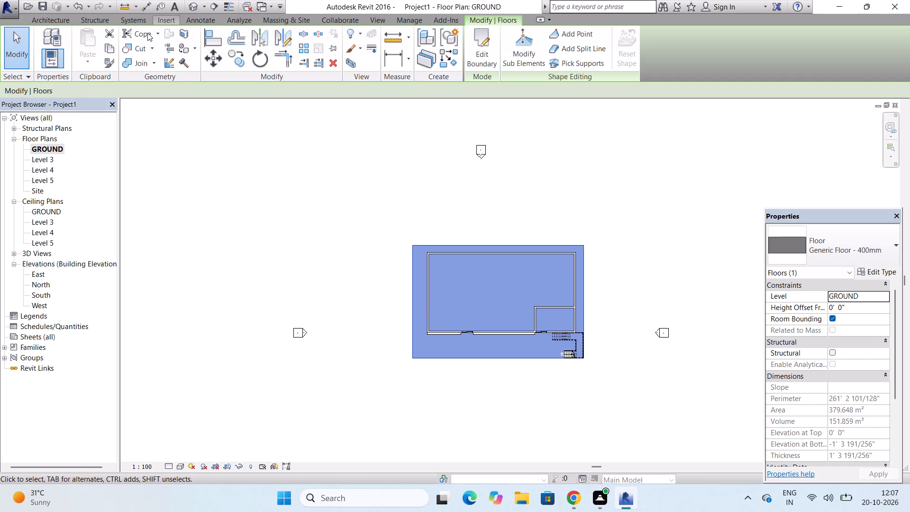
{"action": "left_click", "coordinate": [168, 192]}
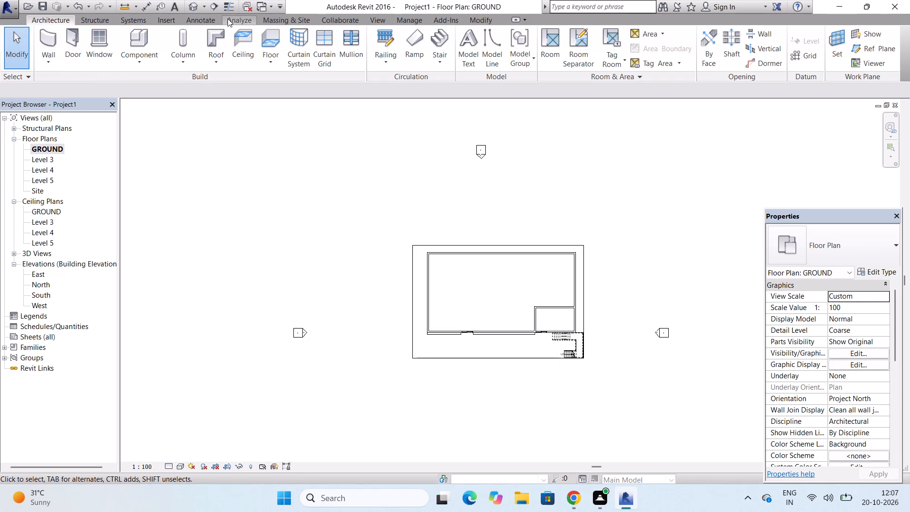
{"action": "left_click", "coordinate": [199, 9]}
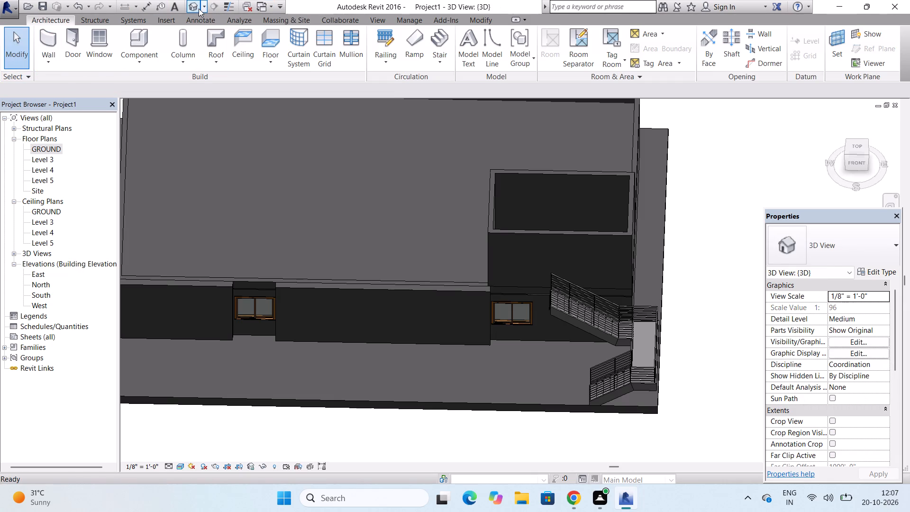
{"action": "scroll", "coordinate": [723, 248], "scroll_direction": "down", "scroll_amount": 3}
{"action": "scroll", "coordinate": [723, 248], "scroll_direction": "up", "scroll_amount": 2}
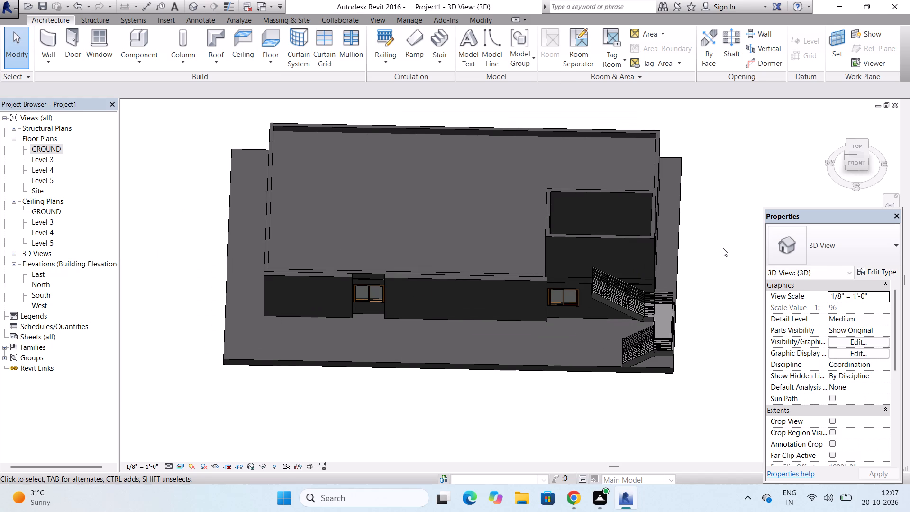
{"action": "scroll", "coordinate": [565, 334], "scroll_direction": "up", "scroll_amount": 6}
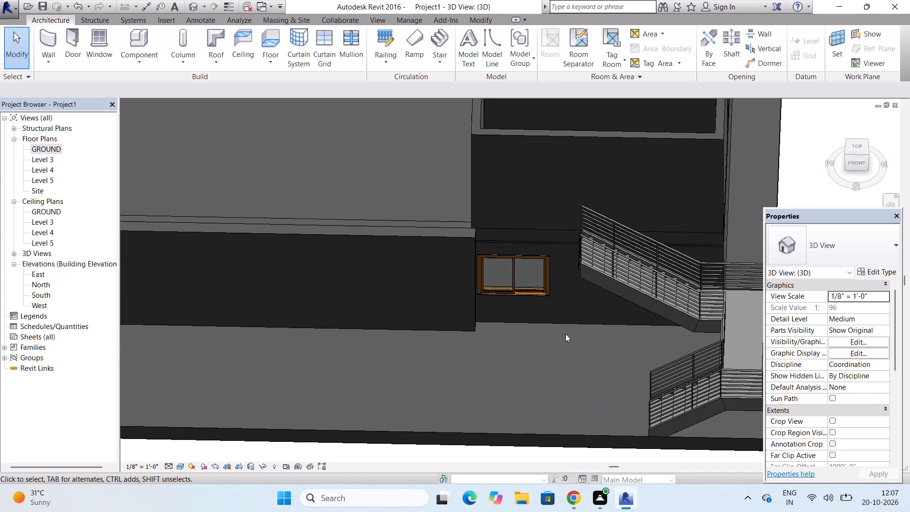
{"action": "scroll", "coordinate": [565, 334], "scroll_direction": "down", "scroll_amount": 1}
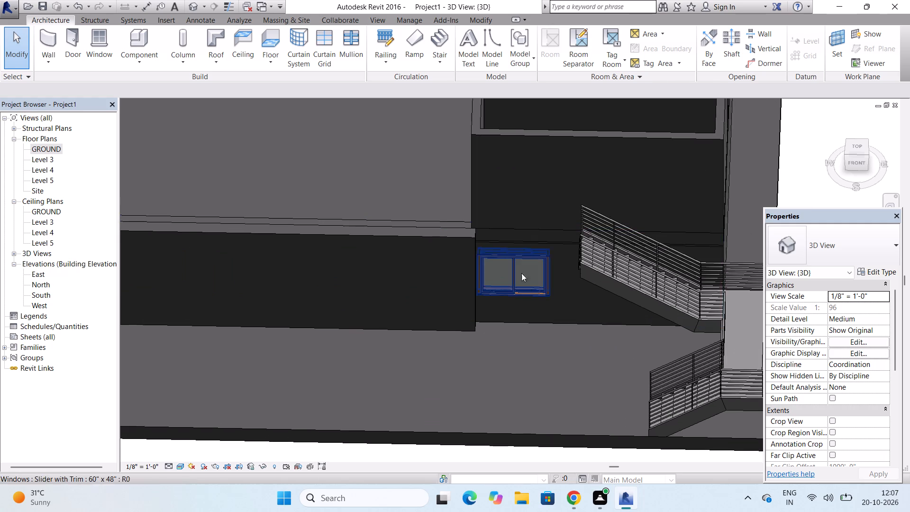
Examine the south facade's windows, walls and southeast stair in the 3D view, from close up and as a whole.
{"action": "scroll", "coordinate": [499, 247], "scroll_direction": "up", "scroll_amount": 7}
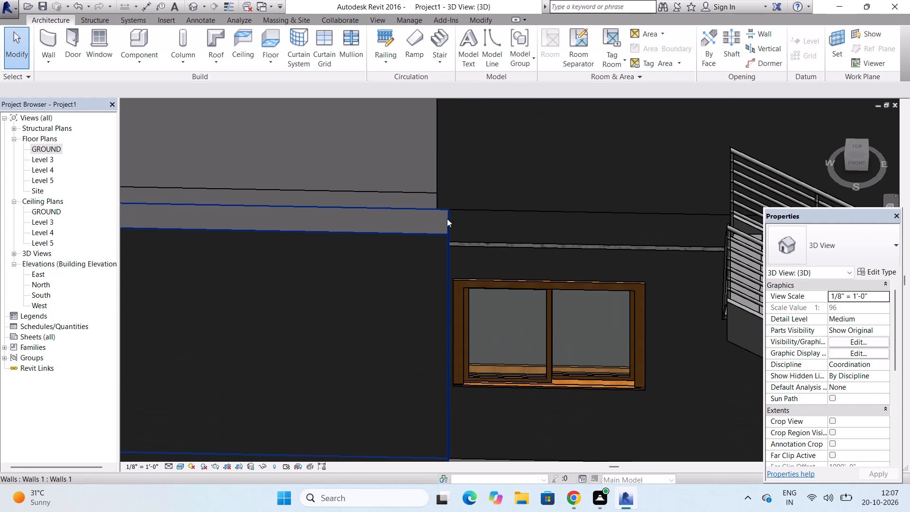
{"action": "triple_click", "coordinate": [455, 219]}
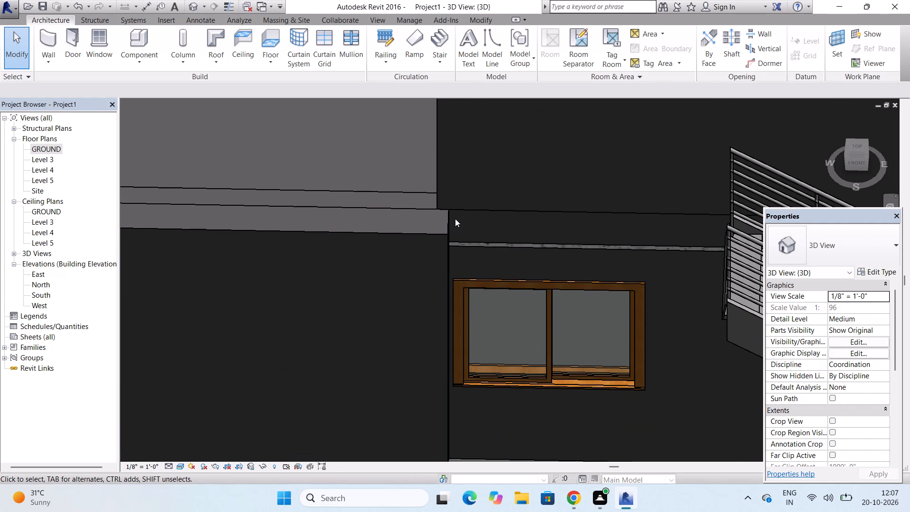
{"action": "left_click", "coordinate": [455, 219]}
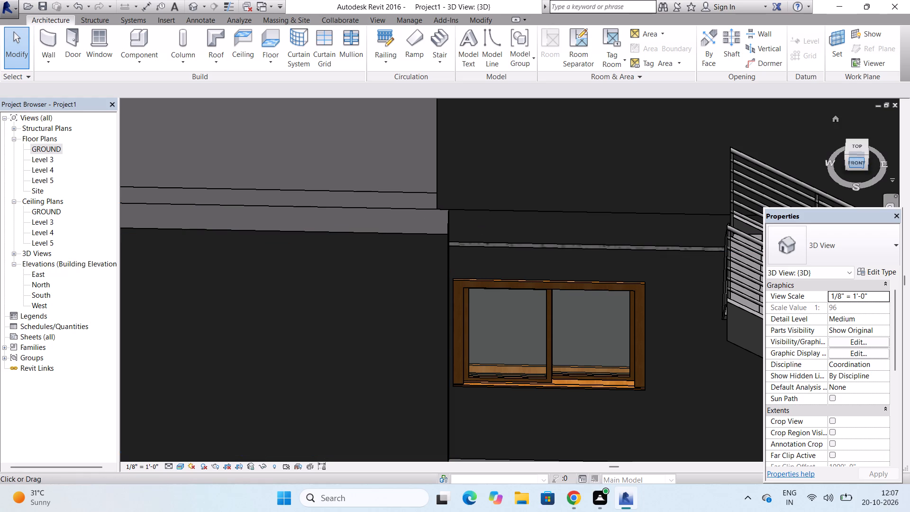
{"action": "left_click_drag", "start_coordinate": [845, 155], "coordinate": [854, 131]}
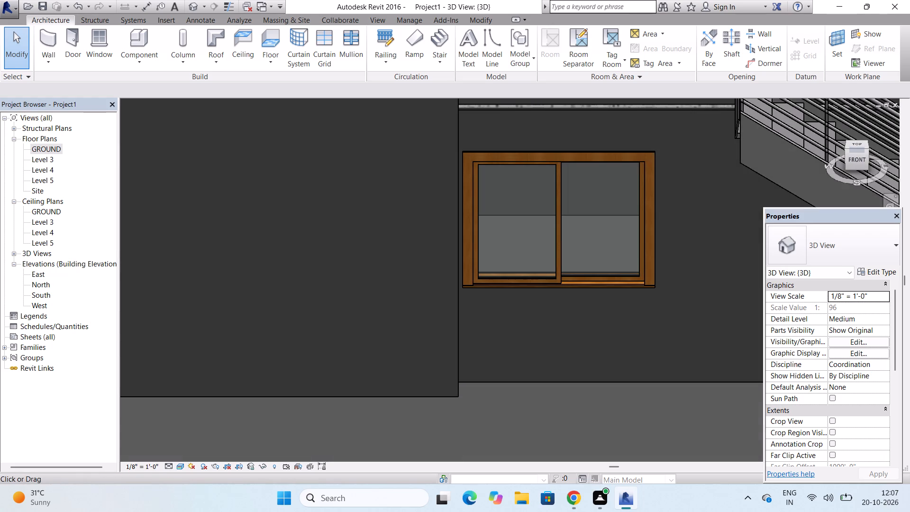
{"action": "left_click_drag", "start_coordinate": [854, 131], "coordinate": [845, 132]}
{"action": "scroll", "coordinate": [573, 265], "scroll_direction": "down", "scroll_amount": 4}
{"action": "scroll", "coordinate": [546, 316], "scroll_direction": "down", "scroll_amount": 3}
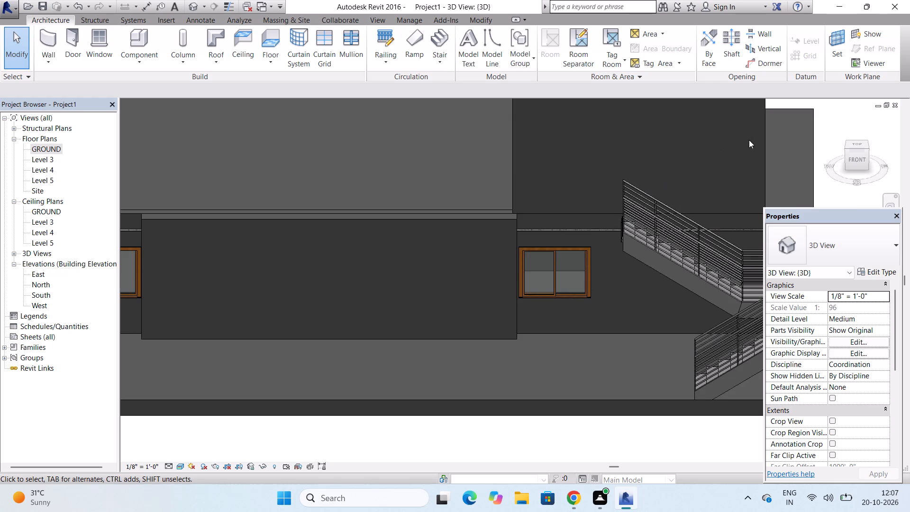
{"action": "scroll", "coordinate": [661, 221], "scroll_direction": "down", "scroll_amount": 3}
{"action": "scroll", "coordinate": [632, 256], "scroll_direction": "down", "scroll_amount": 1}
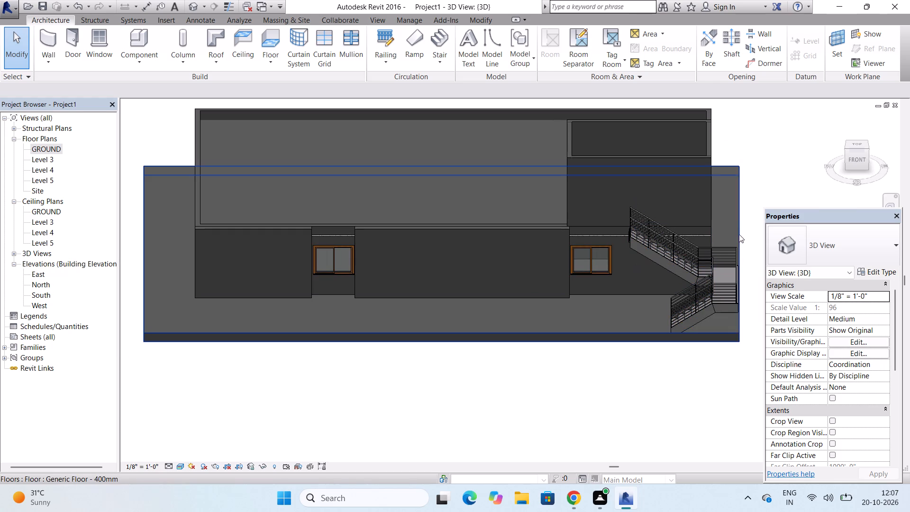
{"action": "left_click_drag", "start_coordinate": [847, 149], "coordinate": [842, 164]}
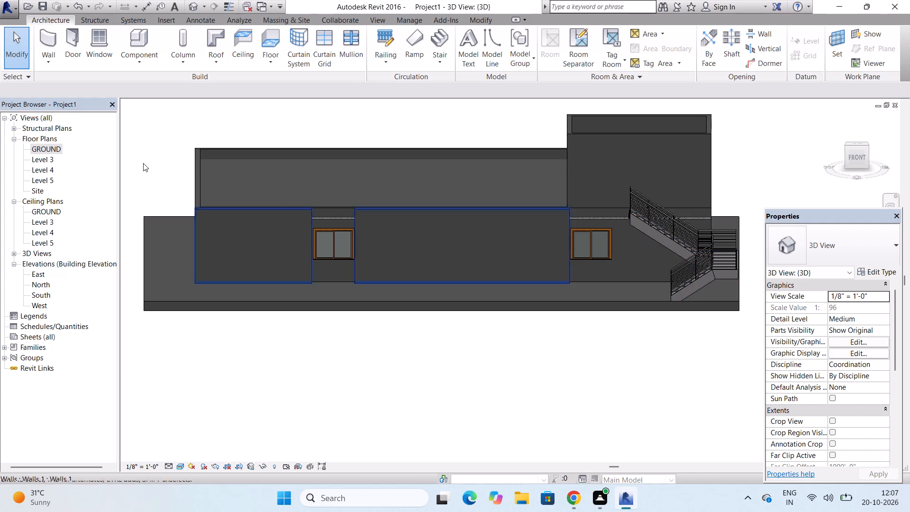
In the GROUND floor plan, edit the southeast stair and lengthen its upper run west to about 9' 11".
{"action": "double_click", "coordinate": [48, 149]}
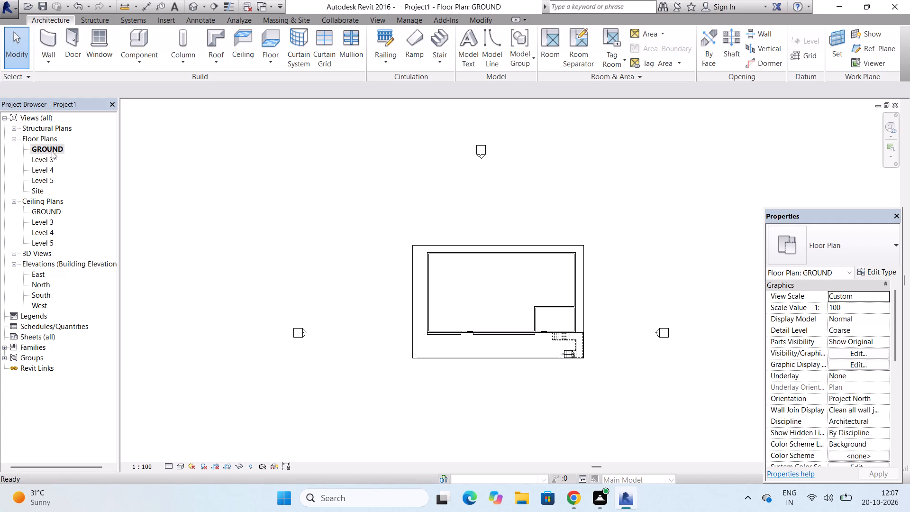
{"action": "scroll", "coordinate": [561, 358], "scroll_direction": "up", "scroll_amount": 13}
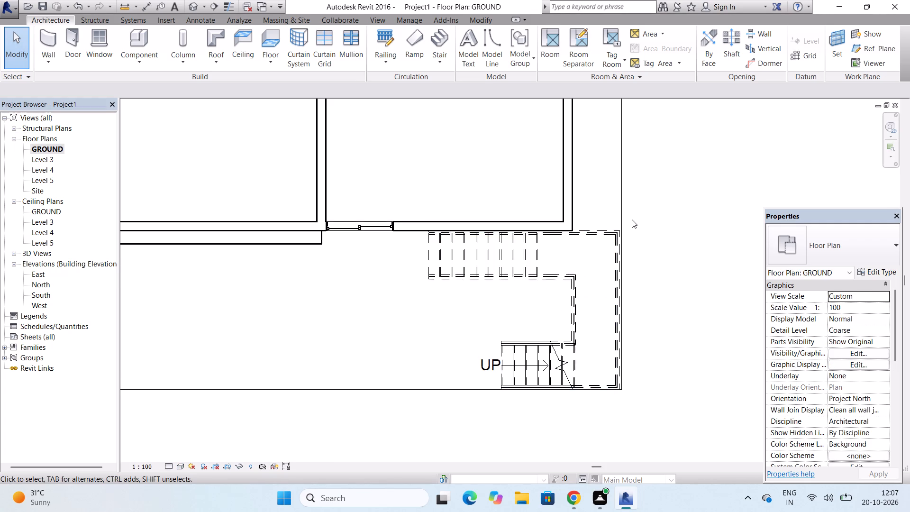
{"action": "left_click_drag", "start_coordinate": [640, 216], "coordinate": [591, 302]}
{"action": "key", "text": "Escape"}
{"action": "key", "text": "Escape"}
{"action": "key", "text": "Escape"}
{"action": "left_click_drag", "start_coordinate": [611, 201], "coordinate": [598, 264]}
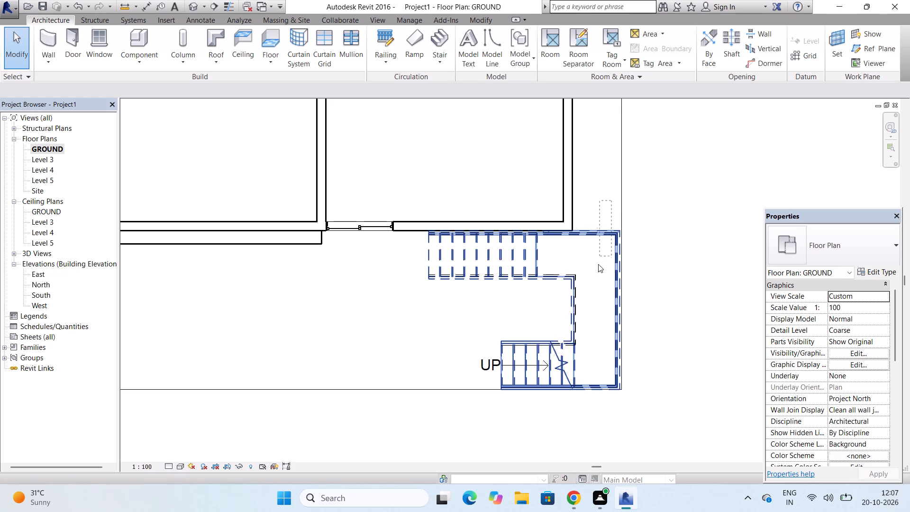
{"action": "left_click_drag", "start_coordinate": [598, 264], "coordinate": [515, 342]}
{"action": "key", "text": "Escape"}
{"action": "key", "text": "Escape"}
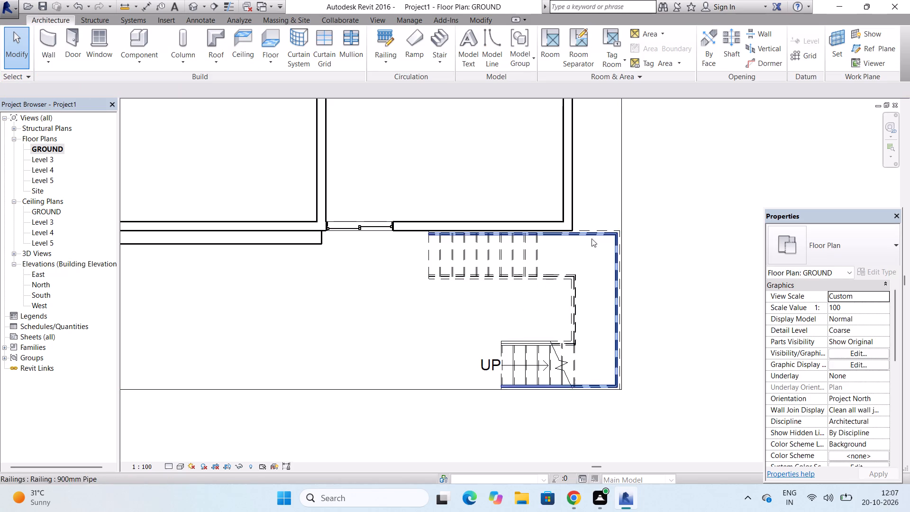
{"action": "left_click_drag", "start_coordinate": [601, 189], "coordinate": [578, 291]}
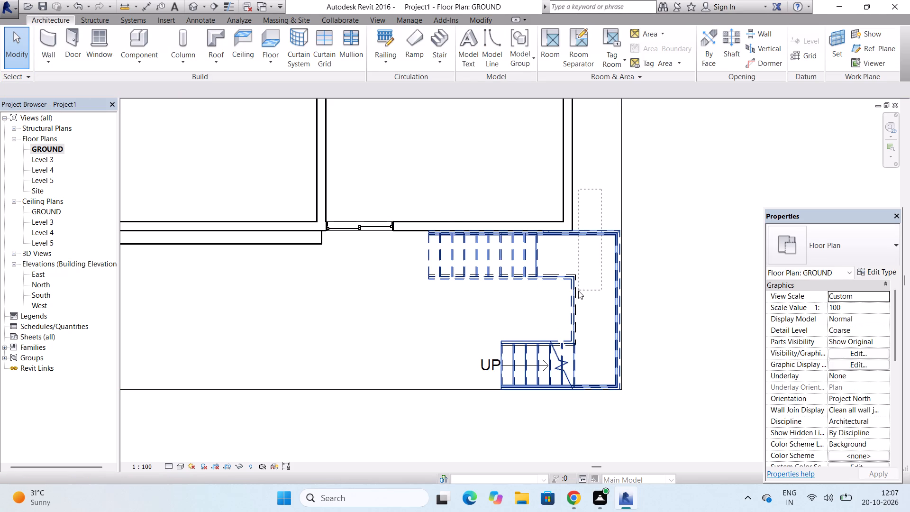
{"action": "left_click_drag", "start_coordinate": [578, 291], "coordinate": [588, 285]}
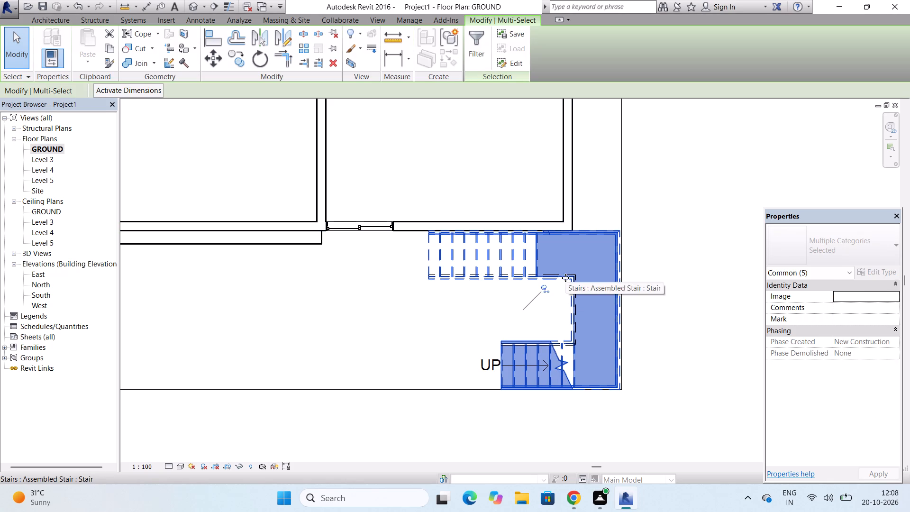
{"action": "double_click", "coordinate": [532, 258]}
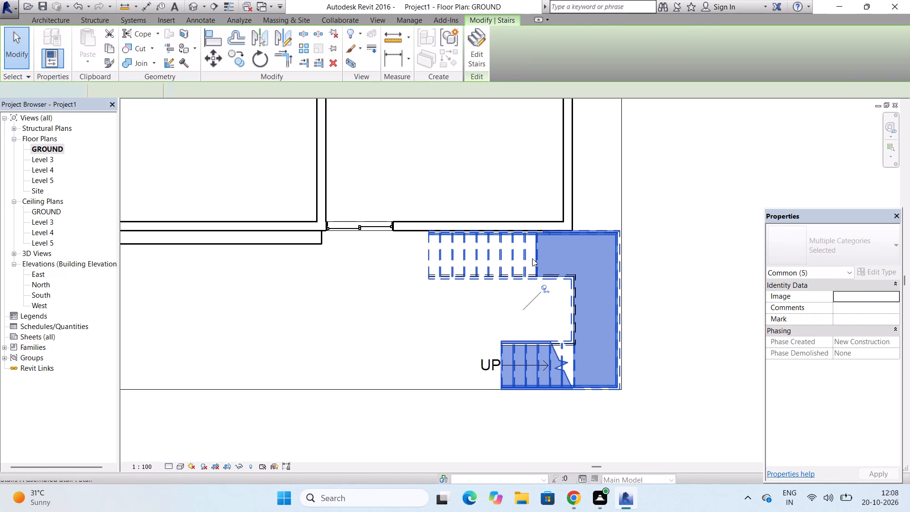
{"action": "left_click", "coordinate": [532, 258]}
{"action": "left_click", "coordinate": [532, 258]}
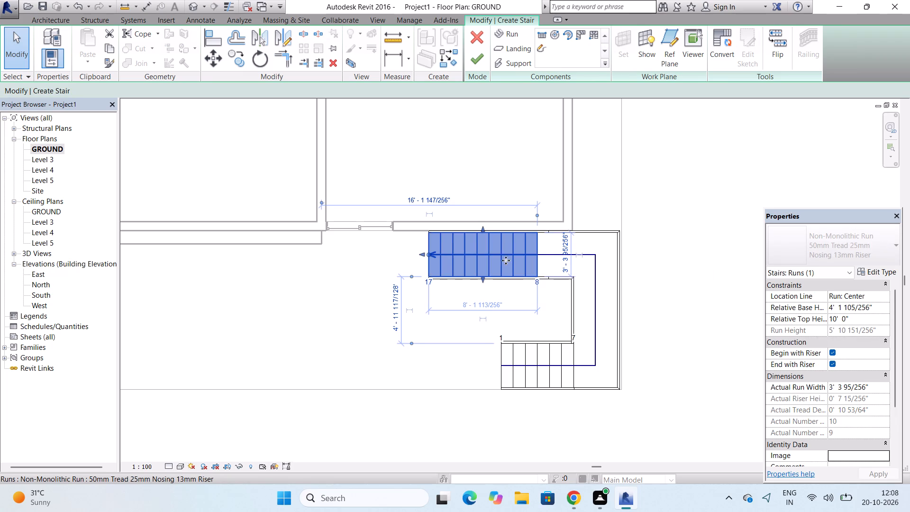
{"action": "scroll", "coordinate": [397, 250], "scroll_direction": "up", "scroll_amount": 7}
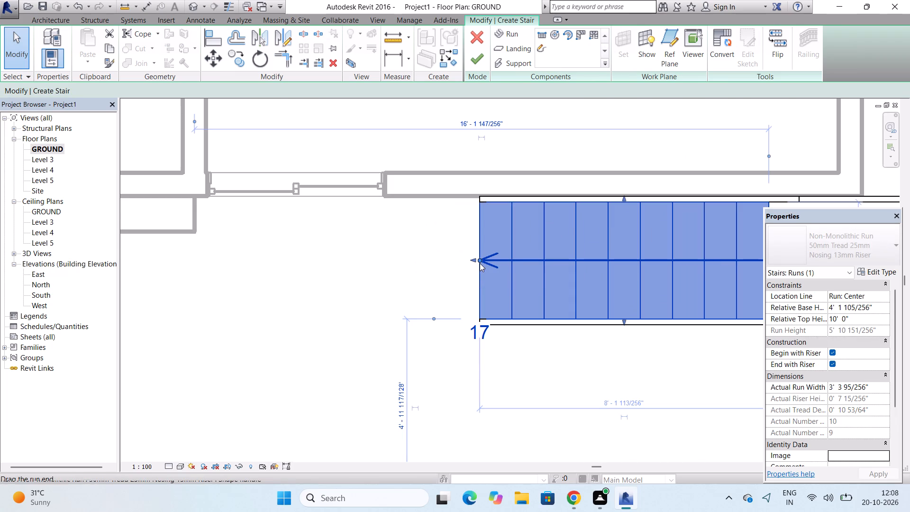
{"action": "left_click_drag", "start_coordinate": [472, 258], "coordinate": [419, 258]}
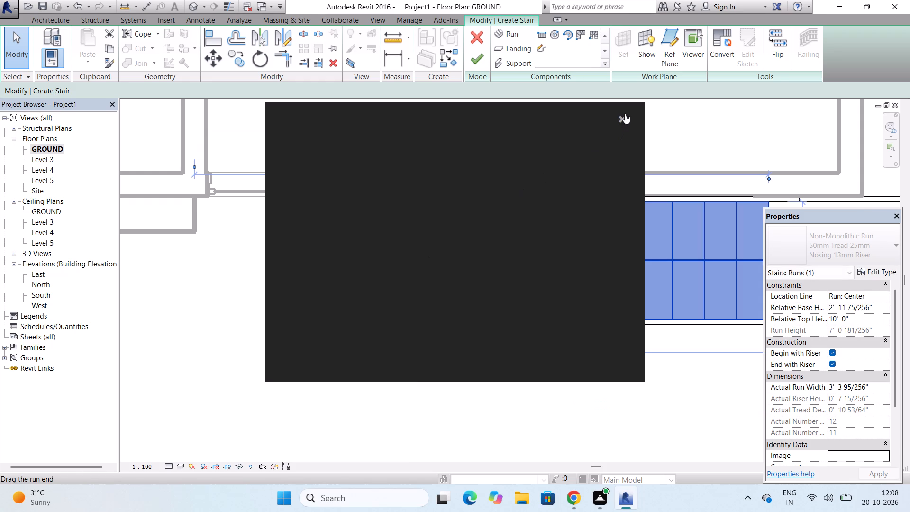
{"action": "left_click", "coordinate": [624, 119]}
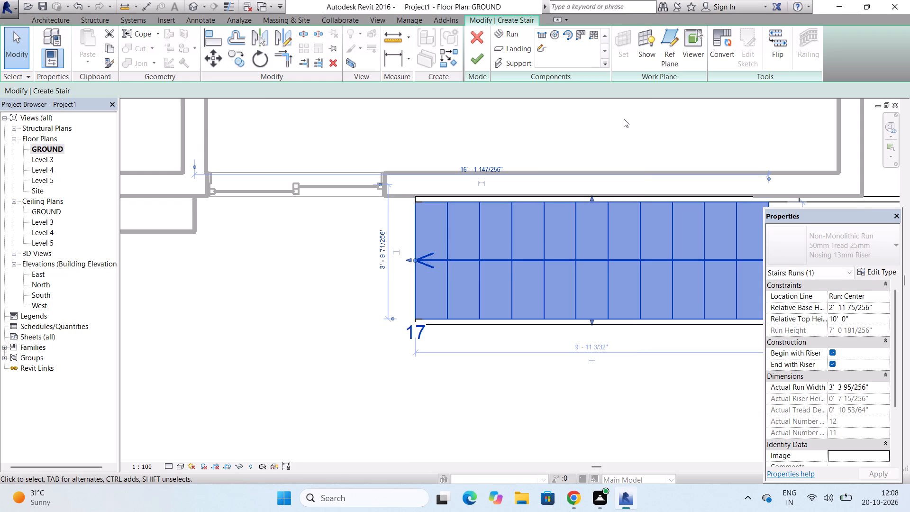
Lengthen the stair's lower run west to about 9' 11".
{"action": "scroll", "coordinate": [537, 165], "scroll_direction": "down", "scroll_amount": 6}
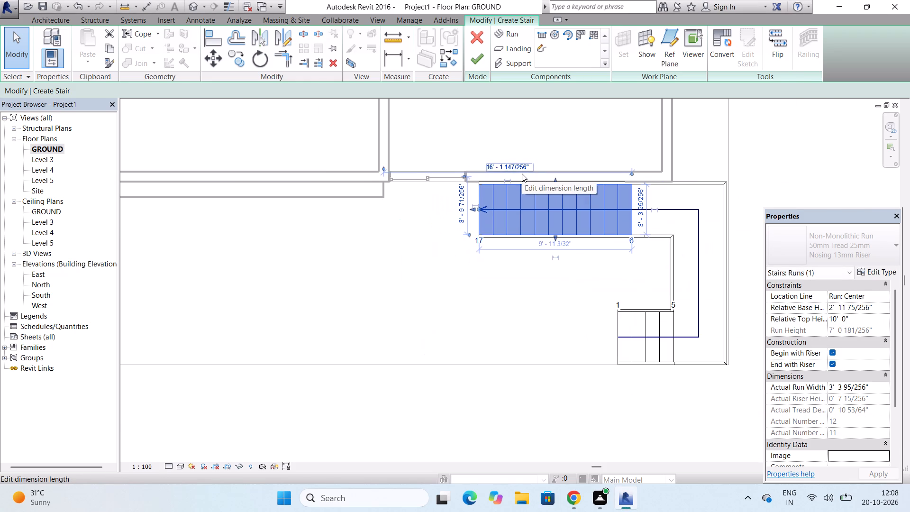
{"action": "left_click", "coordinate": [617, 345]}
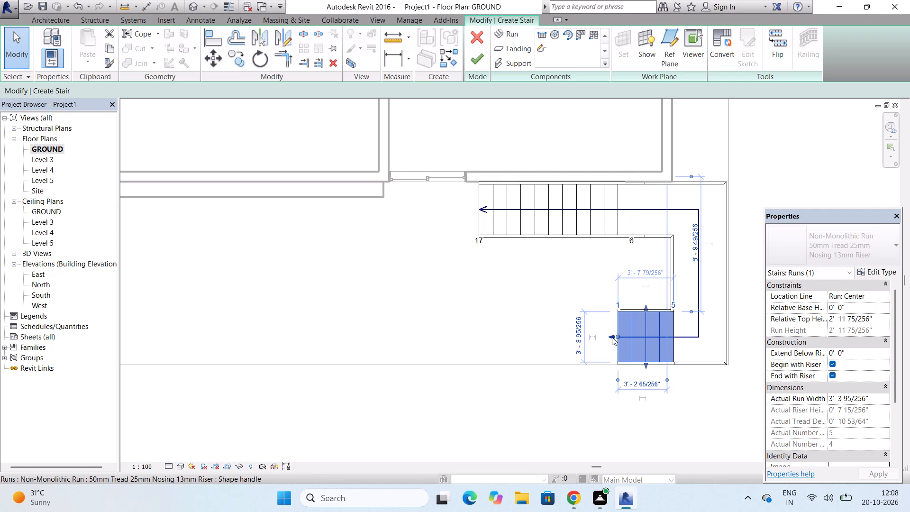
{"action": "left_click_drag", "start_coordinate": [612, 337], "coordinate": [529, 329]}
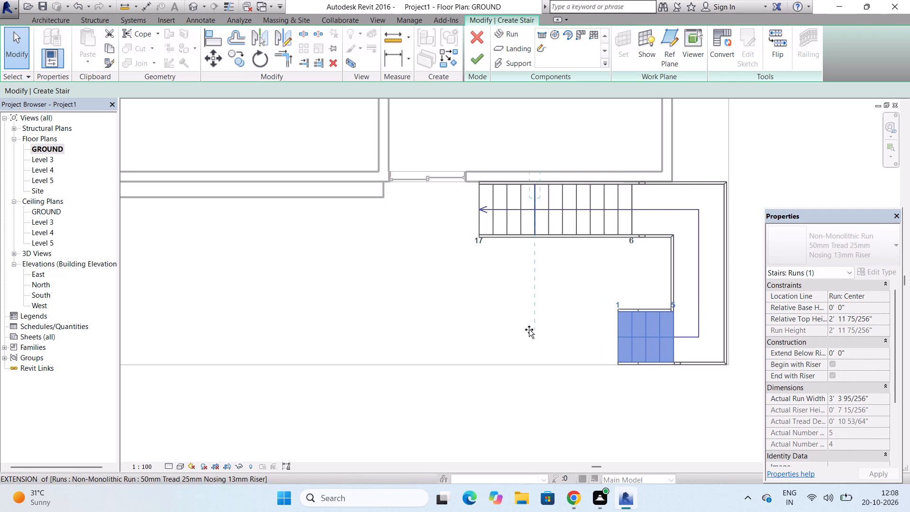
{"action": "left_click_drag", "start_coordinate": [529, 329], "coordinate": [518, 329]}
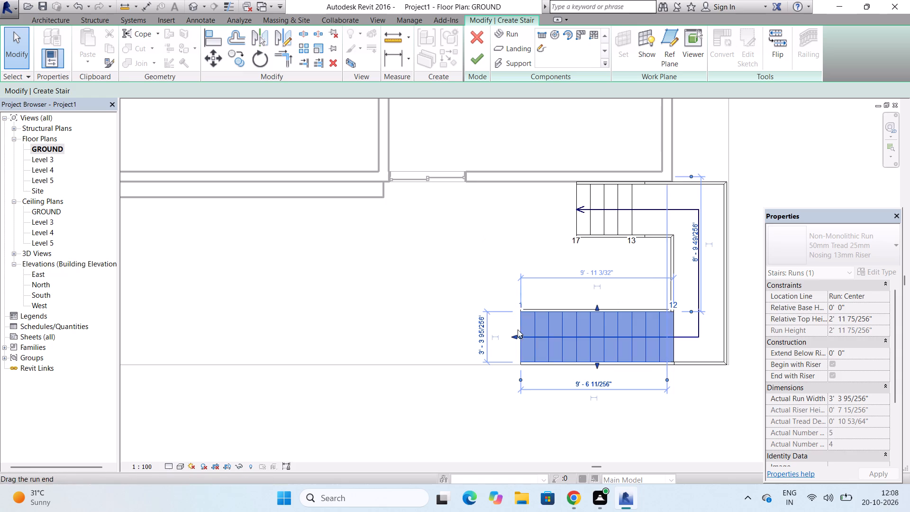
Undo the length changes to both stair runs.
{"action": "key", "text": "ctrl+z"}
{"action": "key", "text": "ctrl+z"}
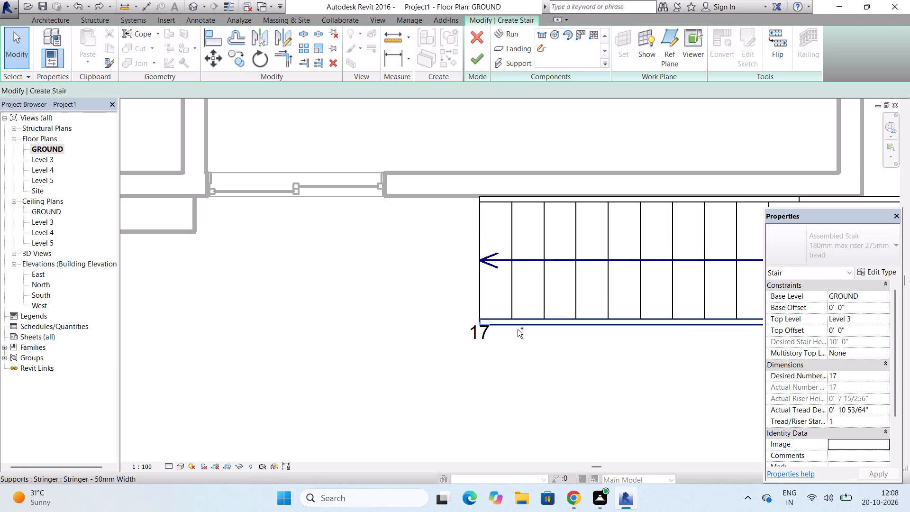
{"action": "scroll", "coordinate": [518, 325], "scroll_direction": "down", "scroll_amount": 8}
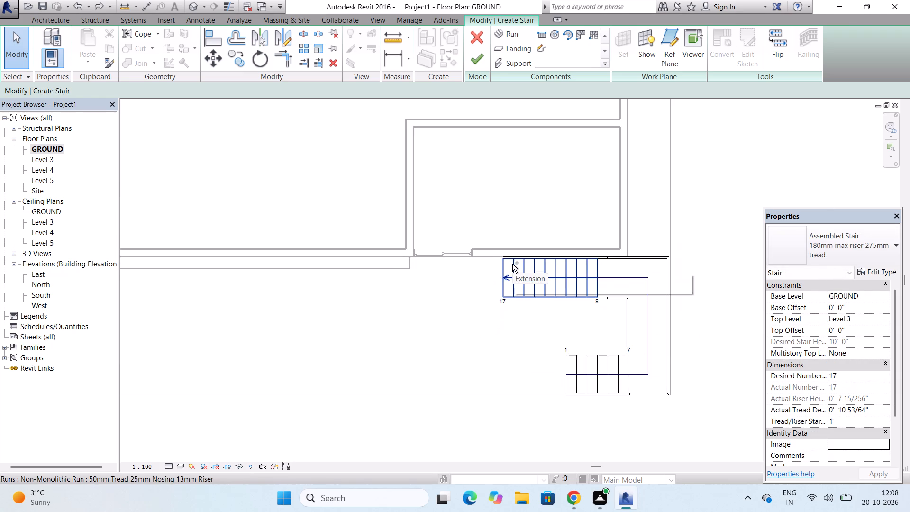
Undo the ground slab's south and east boundary edits and the stair's earlier move east.
{"action": "key", "text": "ctrl+z"}
{"action": "key", "text": "ctrl+z"}
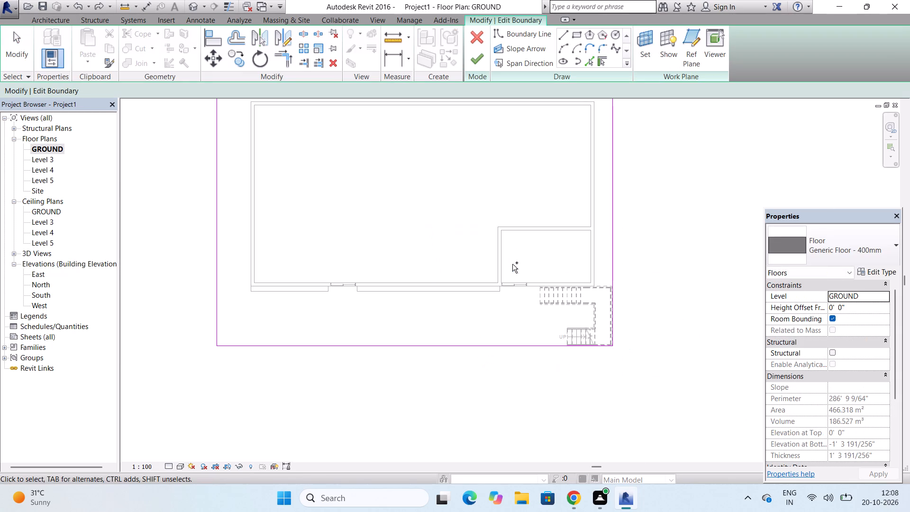
{"action": "scroll", "coordinate": [512, 264], "scroll_direction": "up", "scroll_amount": 9, "text": "ctrl"}
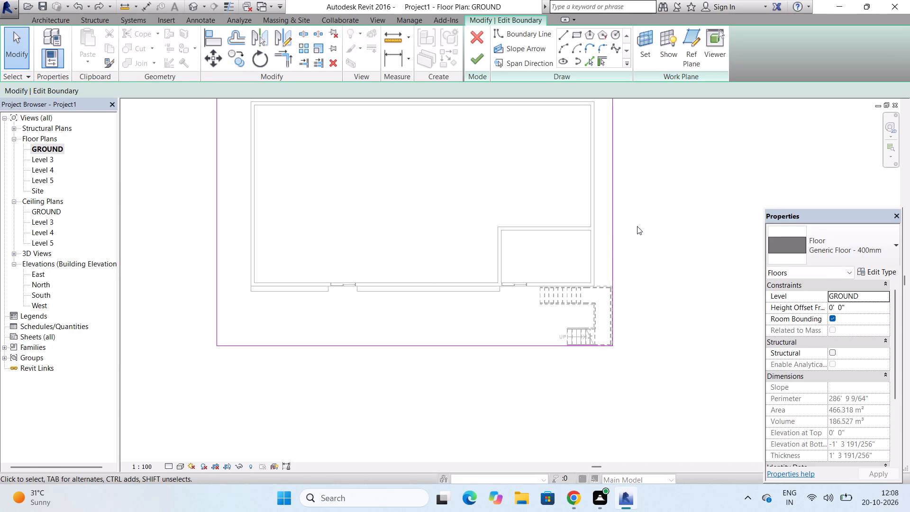
{"action": "key", "text": "Escape"}
{"action": "key", "text": "Escape"}
{"action": "key", "text": "Escape"}
{"action": "key", "text": "Escape"}
{"action": "key", "text": "Escape"}
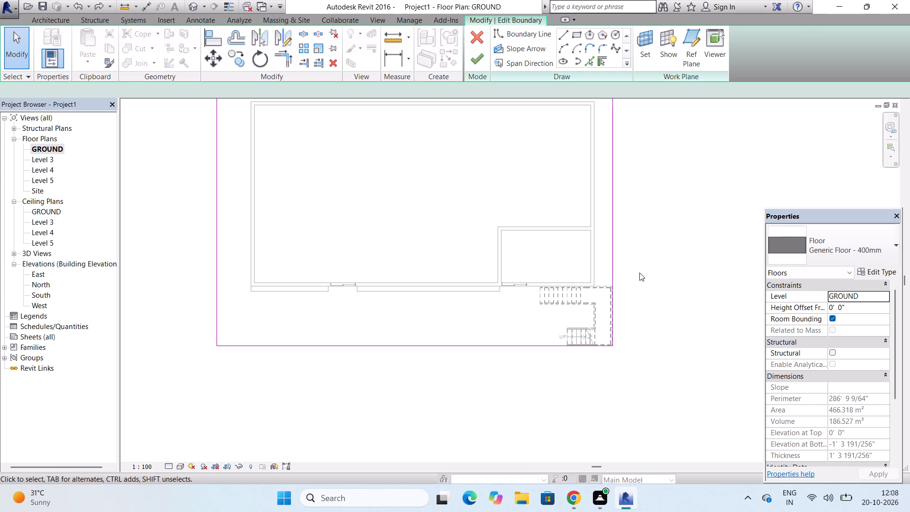
{"action": "key", "text": "Escape"}
{"action": "key", "text": "ctrl+z"}
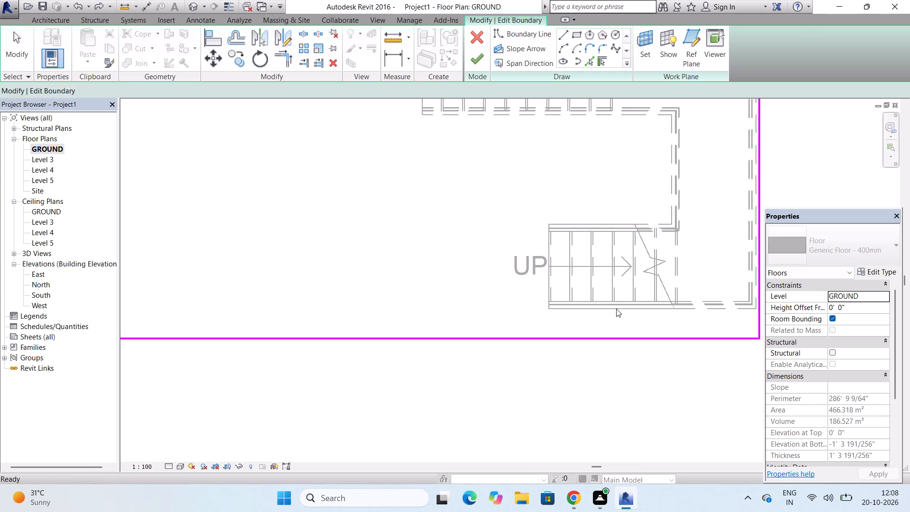
{"action": "key", "text": "ctrl+z"}
{"action": "key", "text": "ctrl+z"}
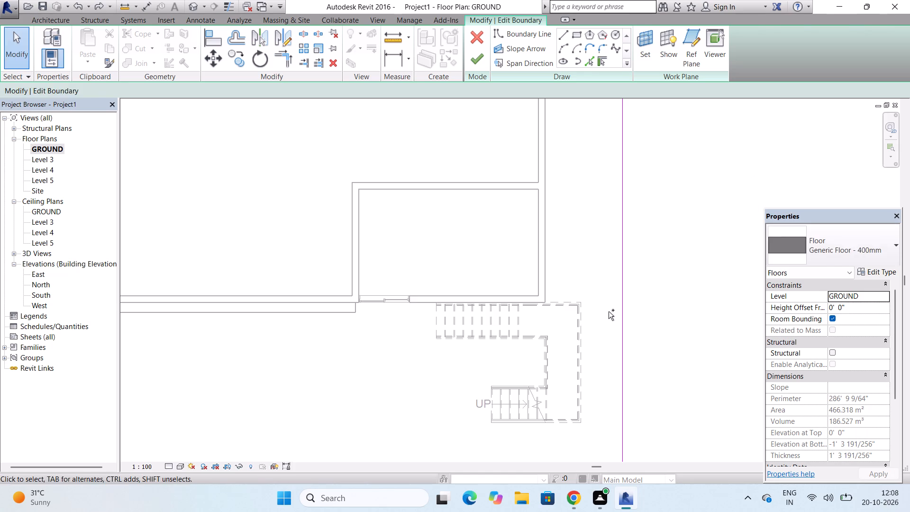
{"action": "key", "text": "ctrl+z"}
{"action": "key", "text": "ctrl+z"}
Check the stair and slab from the front in the 3D view, and reopen the GROUND floor plan.
{"action": "scroll", "coordinate": [574, 269], "scroll_direction": "down", "scroll_amount": 4}
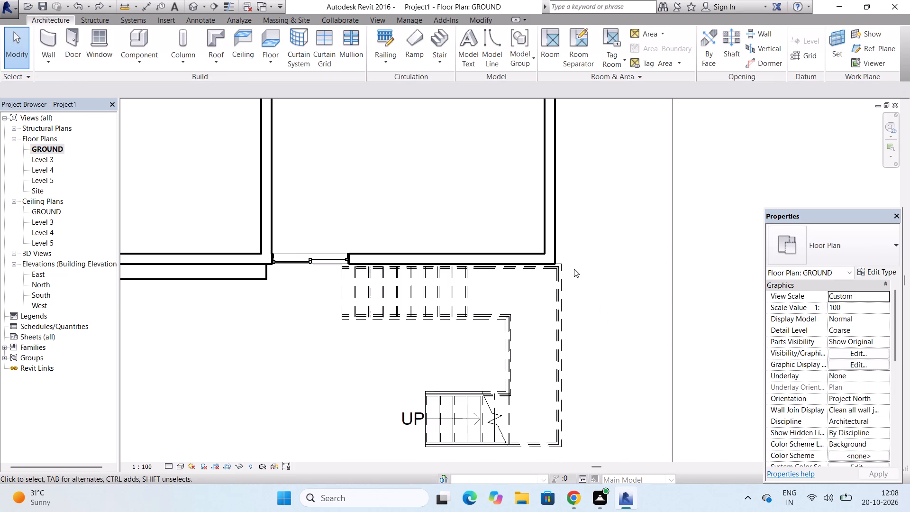
{"action": "scroll", "coordinate": [574, 269], "scroll_direction": "down", "scroll_amount": 2}
{"action": "left_click", "coordinate": [191, 6]}
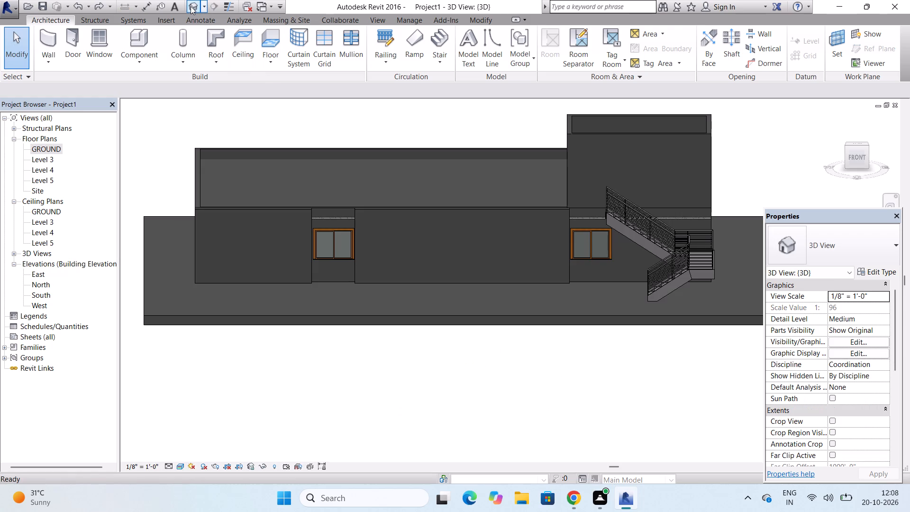
{"action": "scroll", "coordinate": [563, 337], "scroll_direction": "down", "scroll_amount": 5}
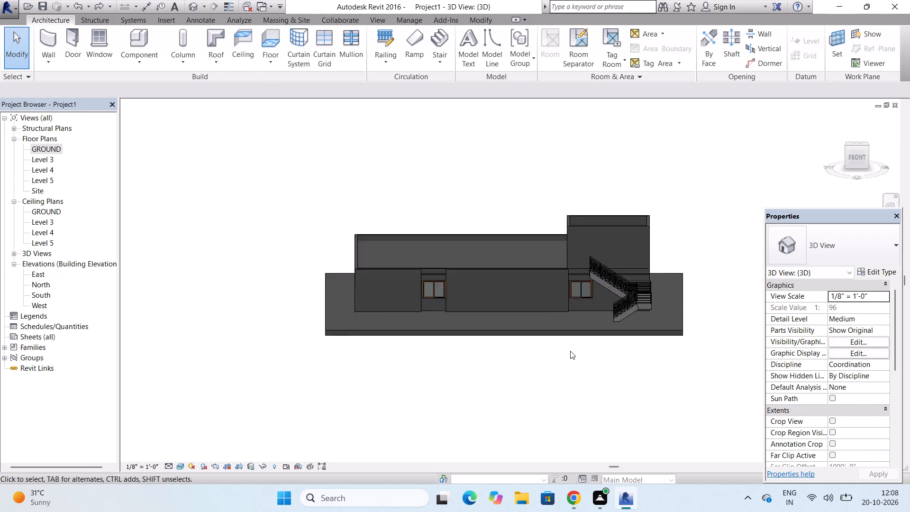
{"action": "scroll", "coordinate": [570, 351], "scroll_direction": "down", "scroll_amount": 1}
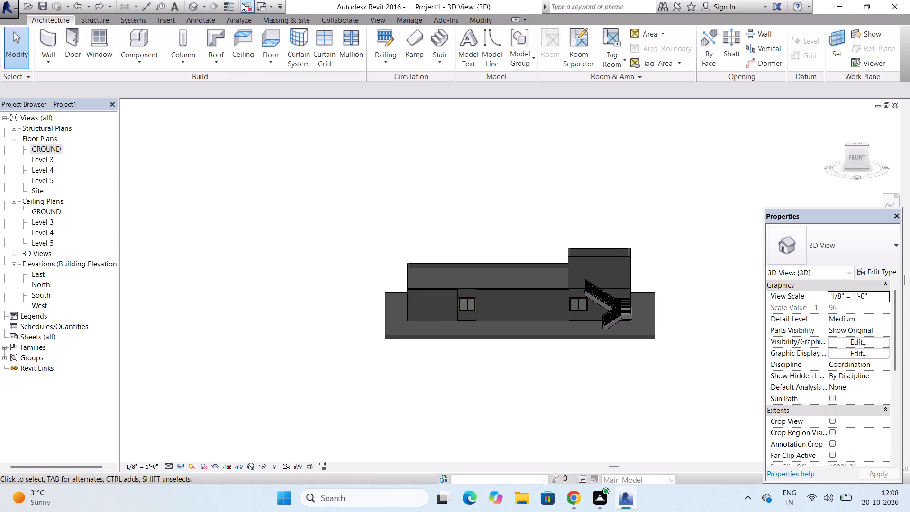
{"action": "left_click", "coordinate": [190, 2]}
{"action": "double_click", "coordinate": [53, 145]}
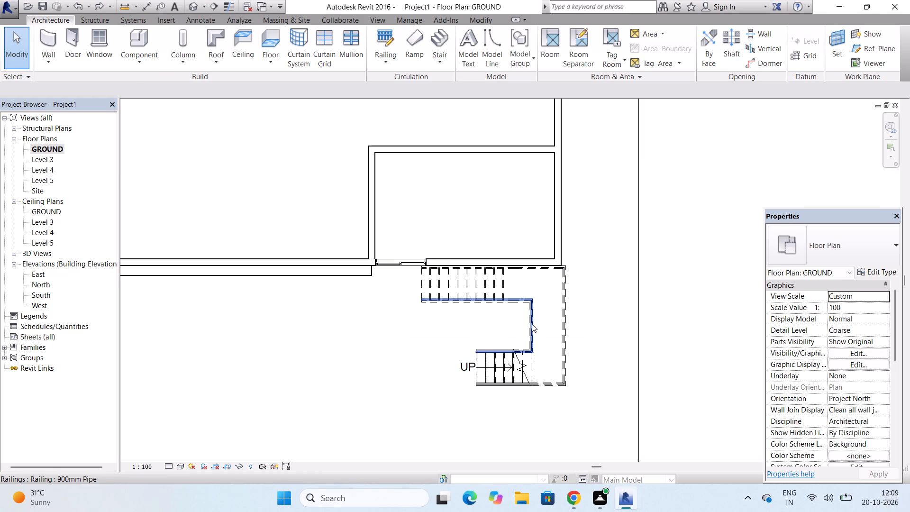
Move the southeast stair together with its railings about 2' 10" east along the building's south wall.
{"action": "scroll", "coordinate": [533, 321], "scroll_direction": "down", "scroll_amount": 2}
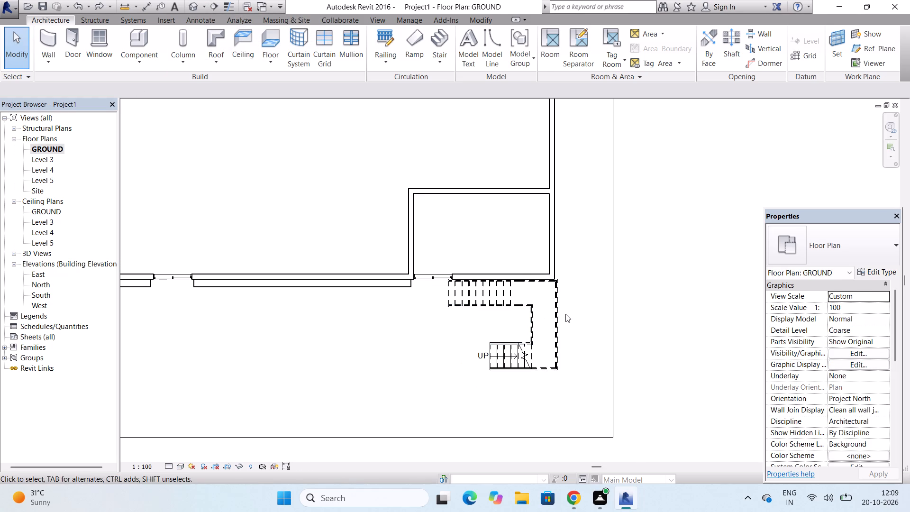
{"action": "left_click_drag", "start_coordinate": [565, 314], "coordinate": [519, 317]}
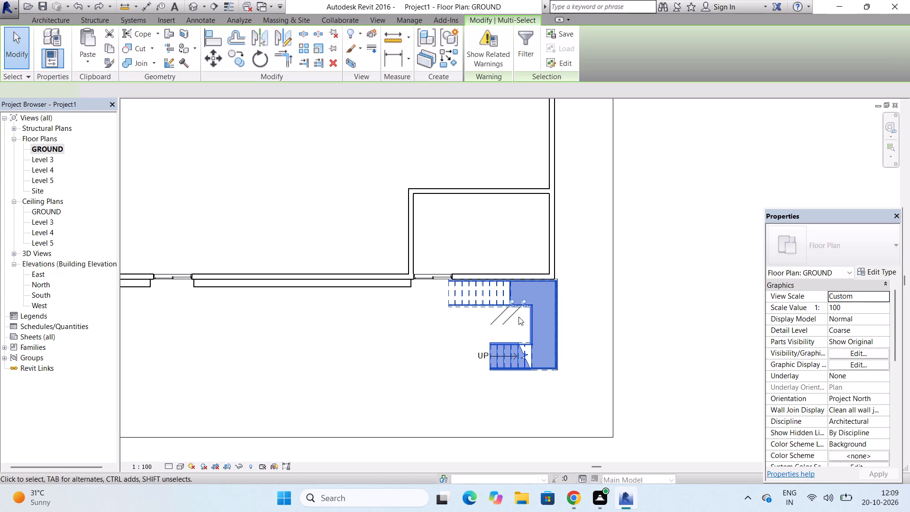
{"action": "left_click", "coordinate": [209, 60]}
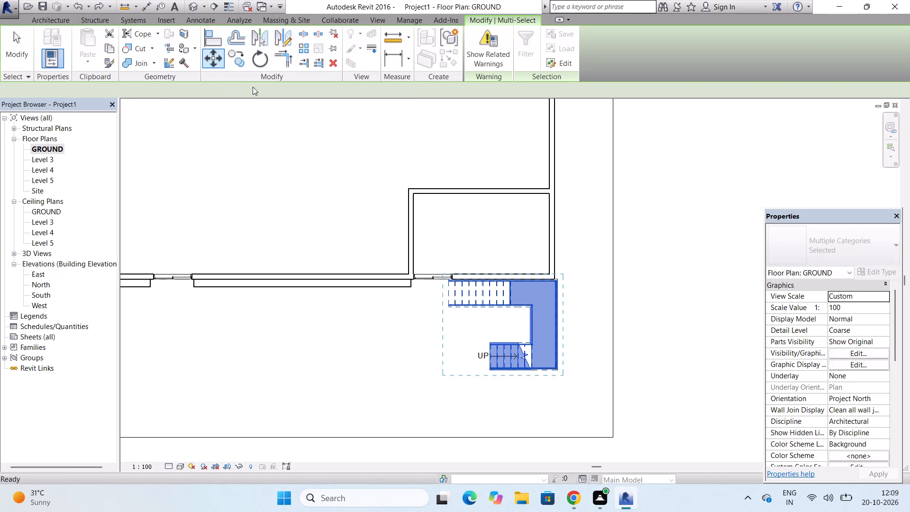
{"action": "scroll", "coordinate": [500, 253], "scroll_direction": "up", "scroll_amount": 4}
{"action": "scroll", "coordinate": [564, 344], "scroll_direction": "up", "scroll_amount": 2}
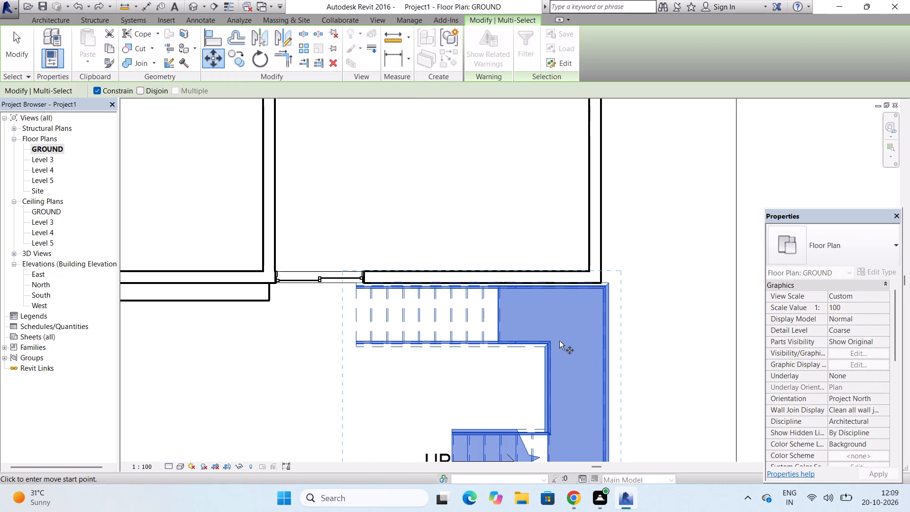
{"action": "left_click", "coordinate": [547, 342]}
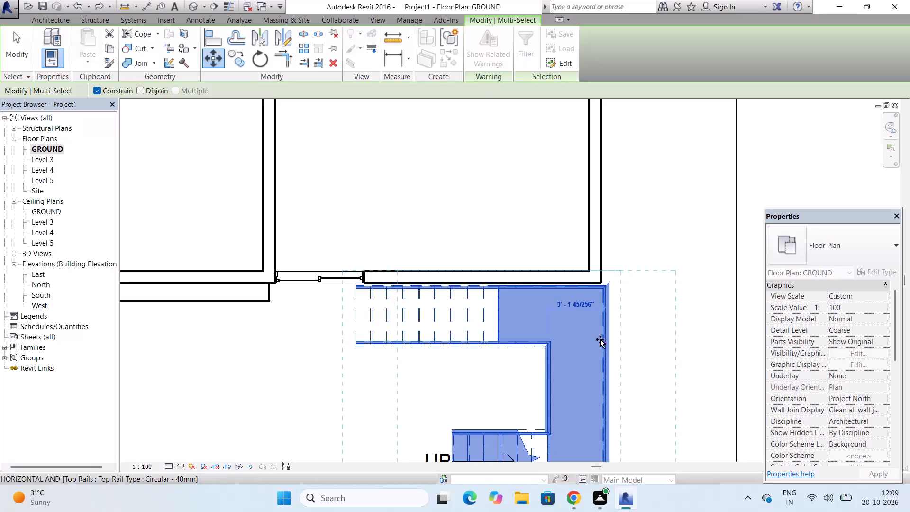
{"action": "scroll", "coordinate": [595, 339], "scroll_direction": "up", "scroll_amount": 2}
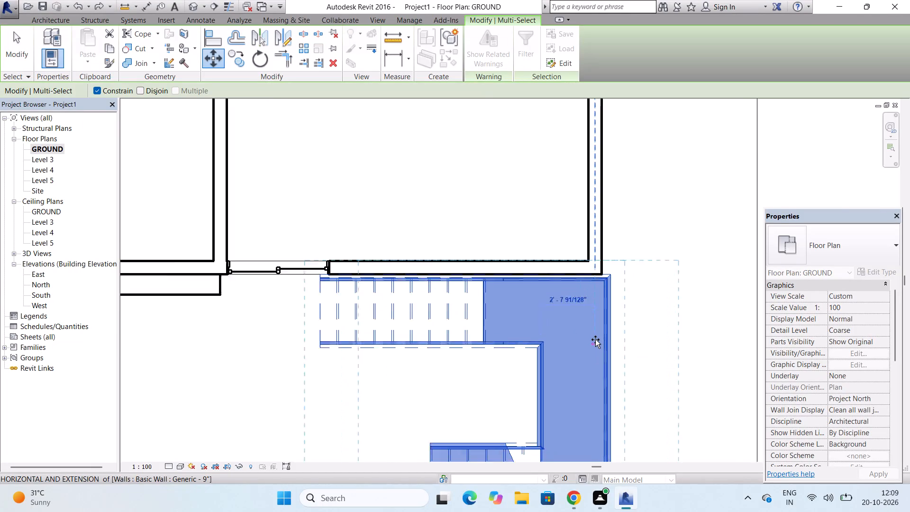
{"action": "scroll", "coordinate": [595, 339], "scroll_direction": "up", "scroll_amount": 4}
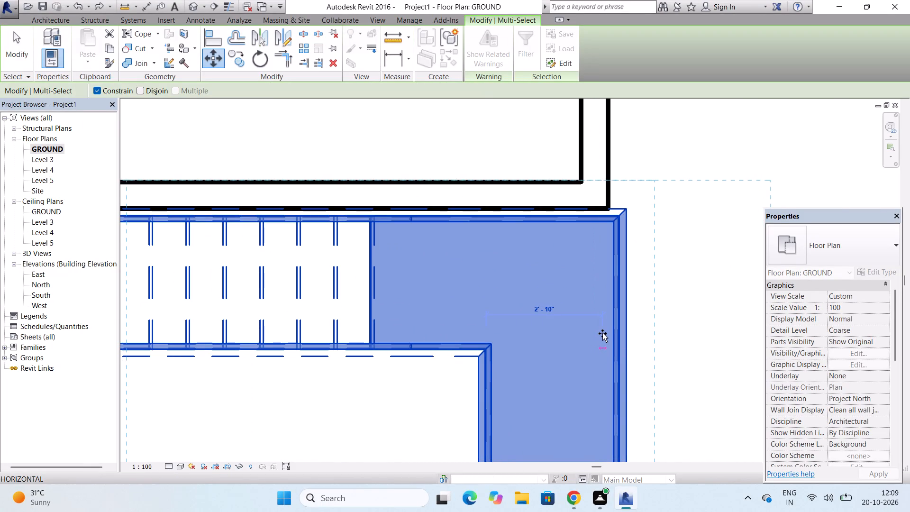
{"action": "left_click", "coordinate": [602, 333]}
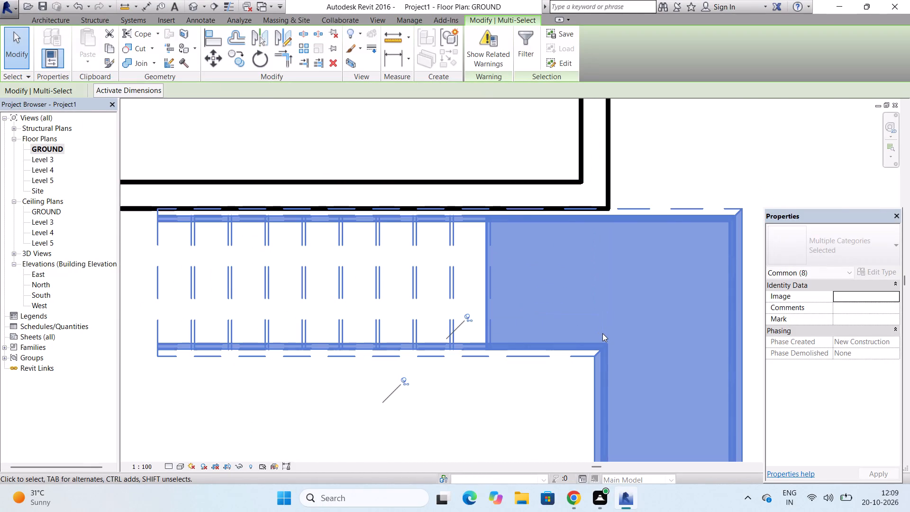
{"action": "scroll", "coordinate": [599, 330], "scroll_direction": "down", "scroll_amount": 6}
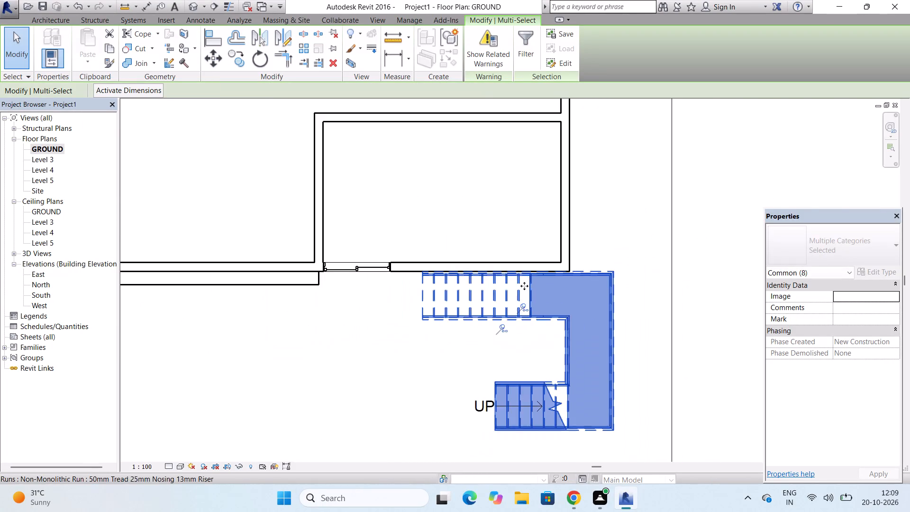
{"action": "scroll", "coordinate": [524, 286], "scroll_direction": "down", "scroll_amount": 4}
{"action": "key", "text": "Escape"}
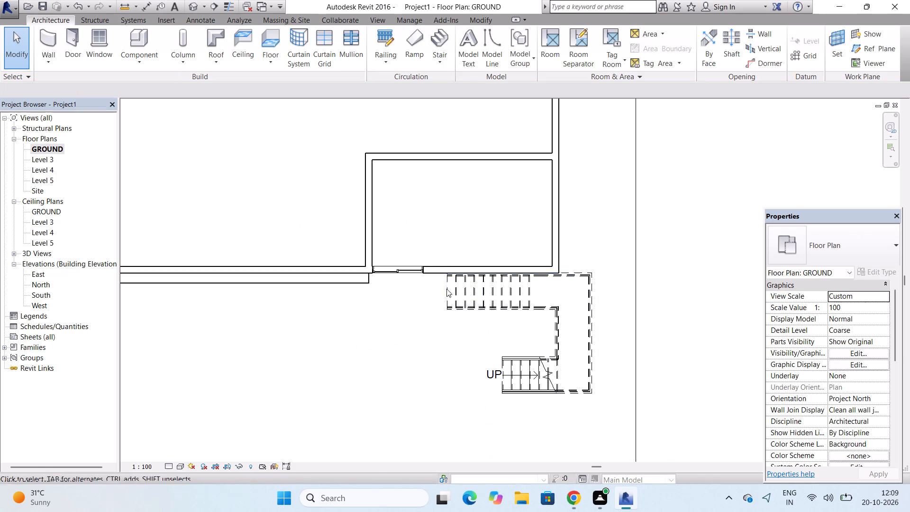
Edit the stair and lengthen its upper run west along the wall to about 11' 9", and finish the stair edit.
{"action": "left_click", "coordinate": [447, 291]}
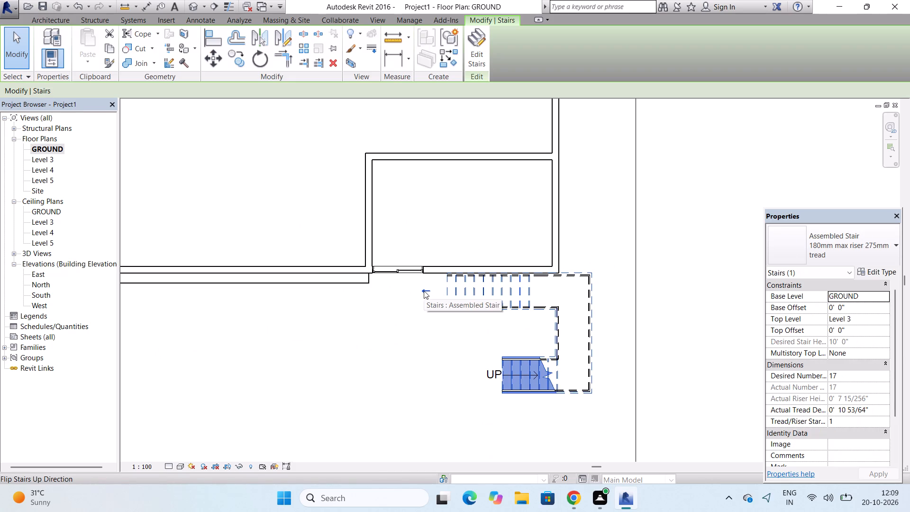
{"action": "double_click", "coordinate": [470, 296]}
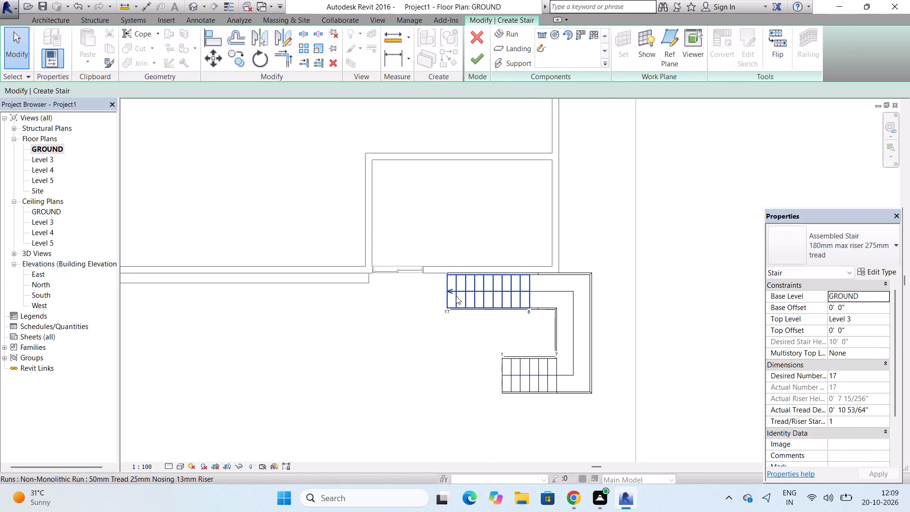
{"action": "double_click", "coordinate": [456, 296]}
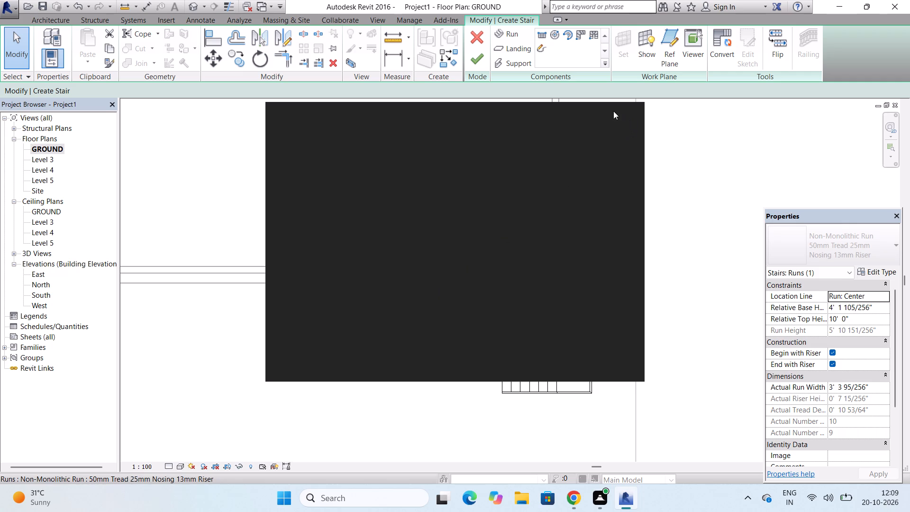
{"action": "left_click", "coordinate": [679, 139]}
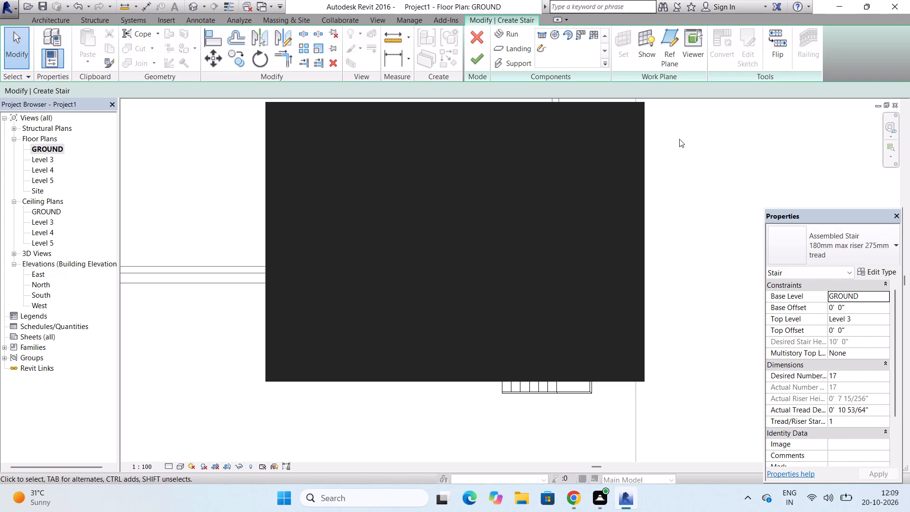
{"action": "left_click", "coordinate": [623, 120]}
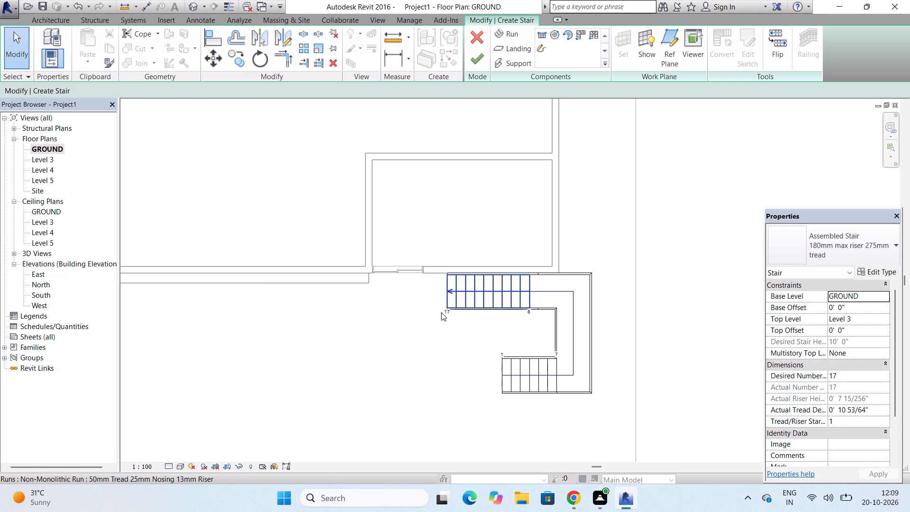
{"action": "left_click", "coordinate": [445, 306]}
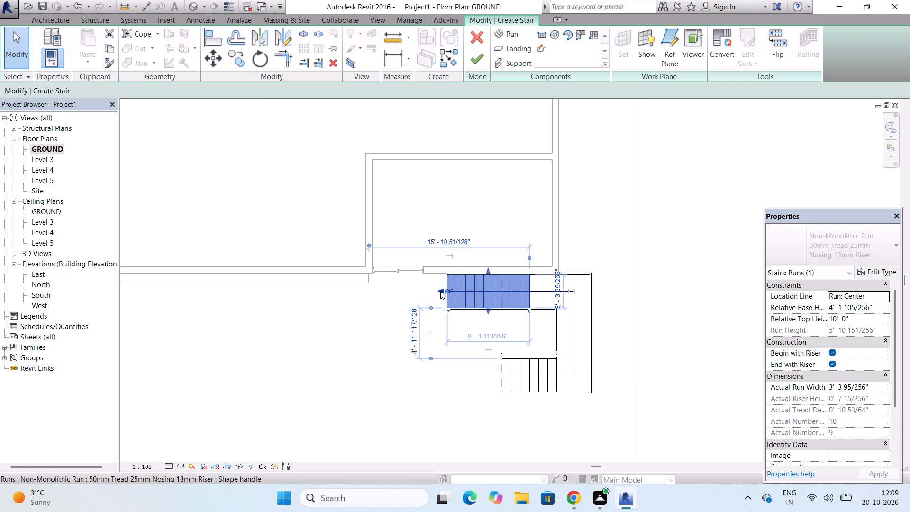
{"action": "left_click_drag", "start_coordinate": [440, 291], "coordinate": [430, 291]}
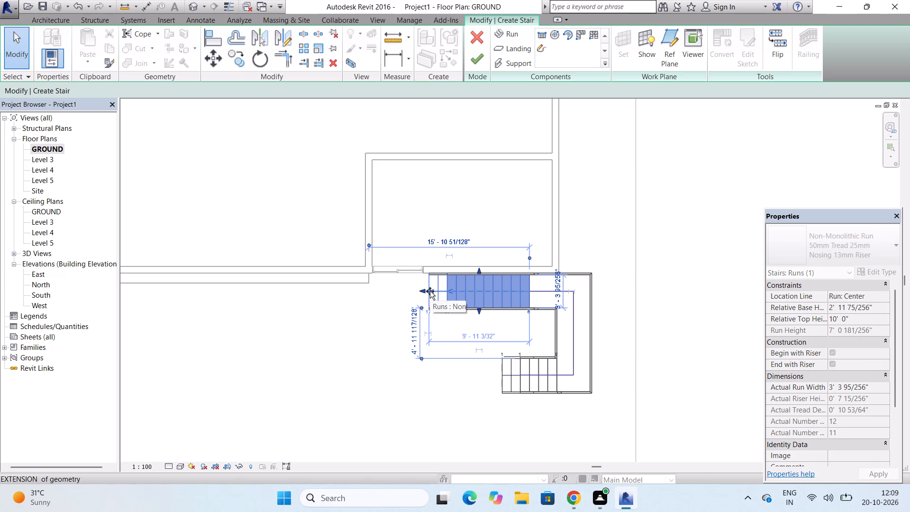
{"action": "left_click_drag", "start_coordinate": [430, 291], "coordinate": [421, 294]}
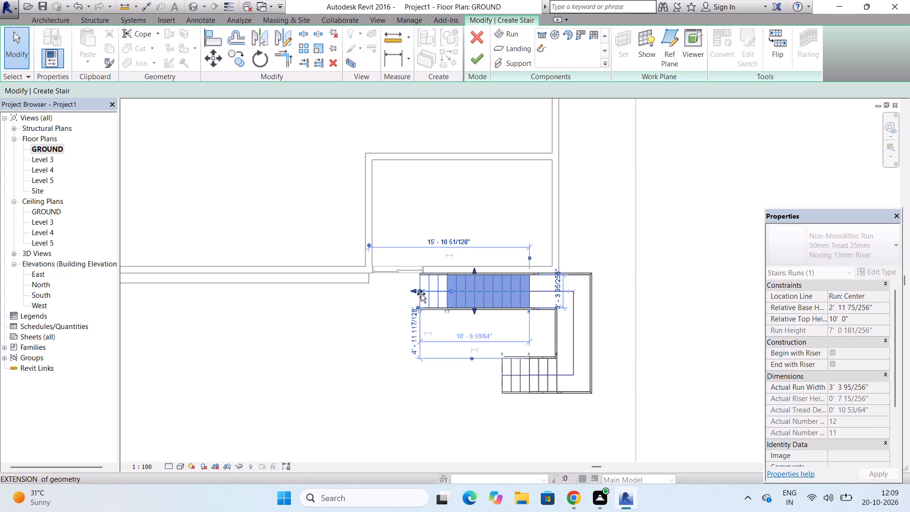
{"action": "left_click_drag", "start_coordinate": [421, 294], "coordinate": [420, 295]}
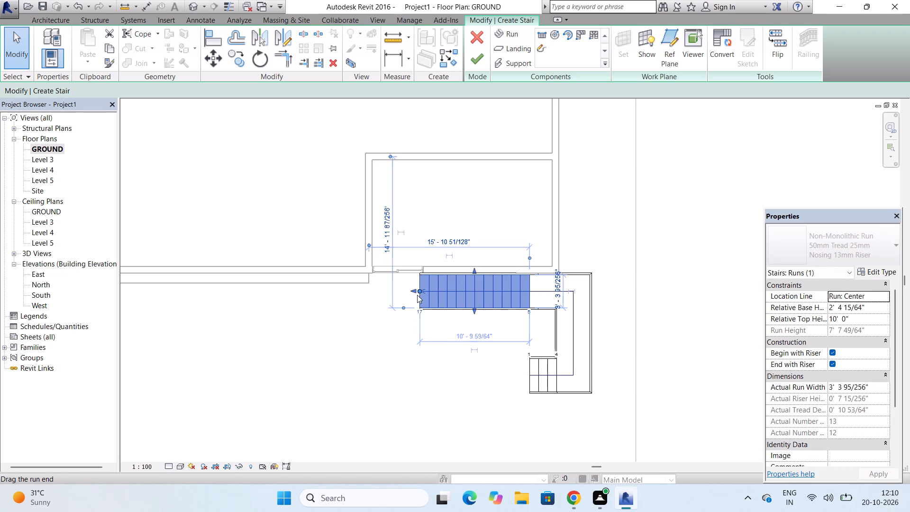
{"action": "scroll", "coordinate": [417, 295], "scroll_direction": "up", "scroll_amount": 4}
{"action": "left_click_drag", "start_coordinate": [416, 288], "coordinate": [409, 289]}
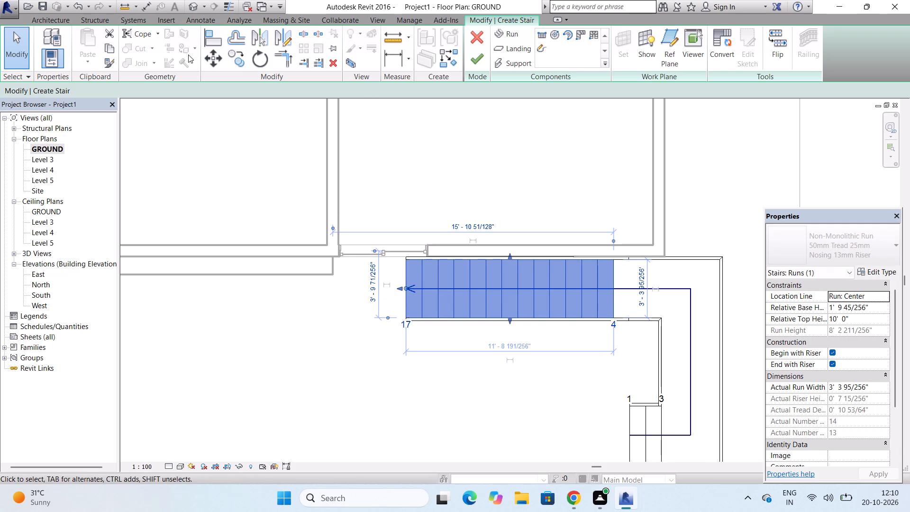
{"action": "left_click", "coordinate": [477, 54]}
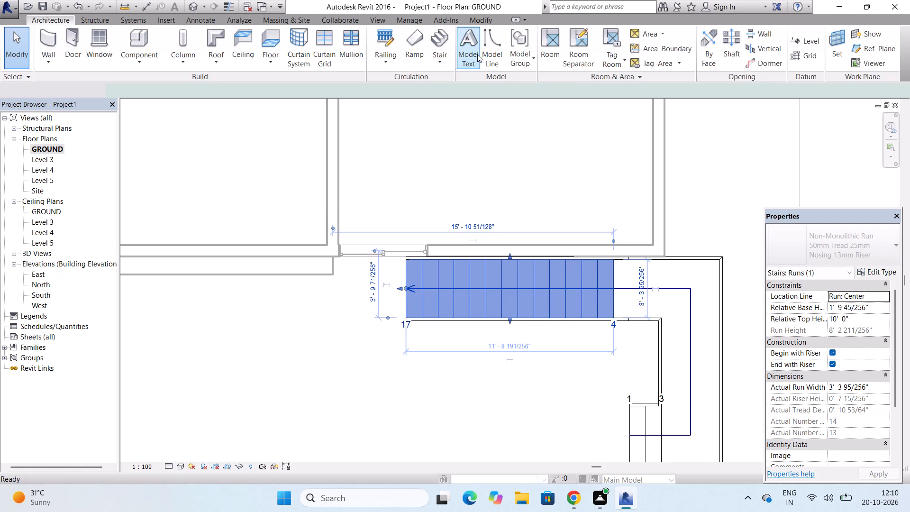
Examine the reshaped stair and the ground slab from the front in the default 3D view.
{"action": "scroll", "coordinate": [444, 180], "scroll_direction": "down", "scroll_amount": 3}
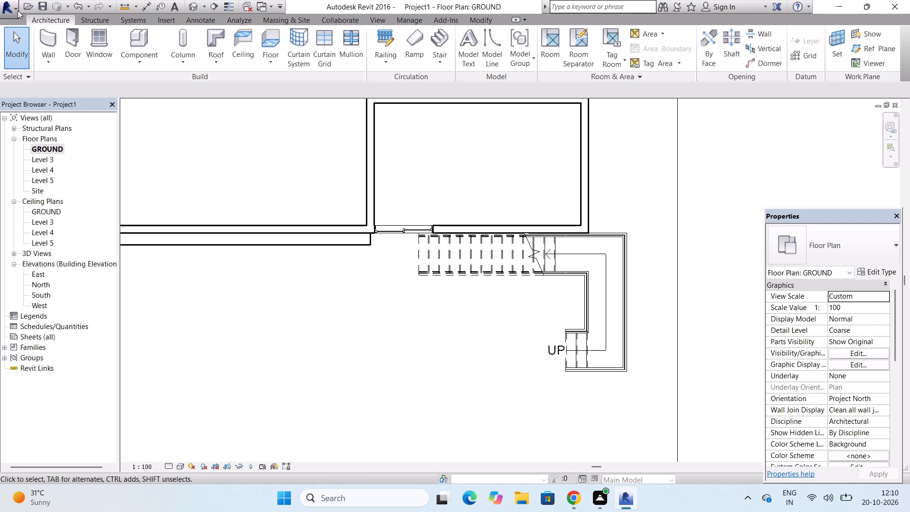
{"action": "left_click", "coordinate": [584, 344]}
{"action": "left_click", "coordinate": [584, 344]}
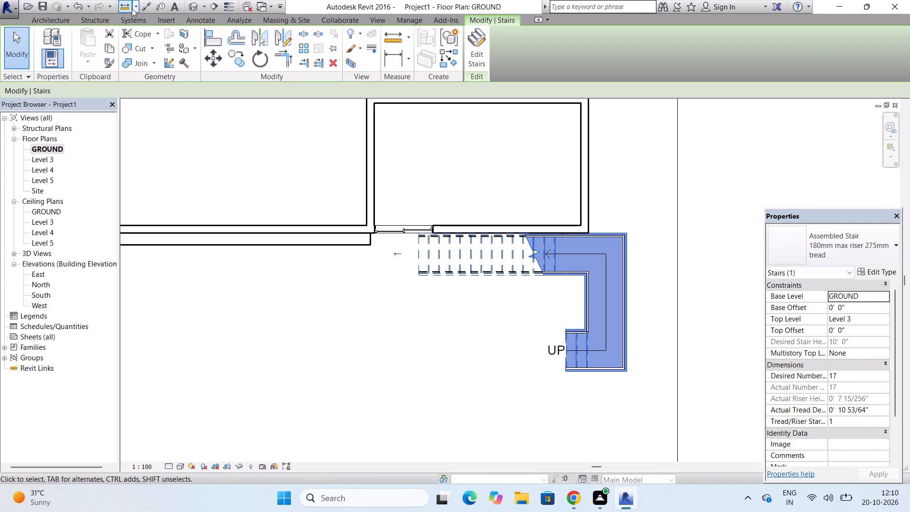
{"action": "key", "text": "Escape"}
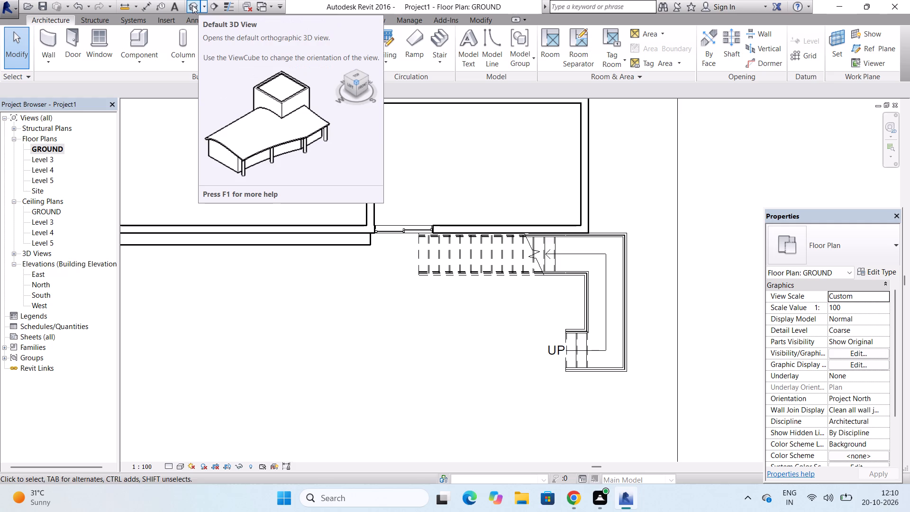
{"action": "double_click", "coordinate": [192, 5]}
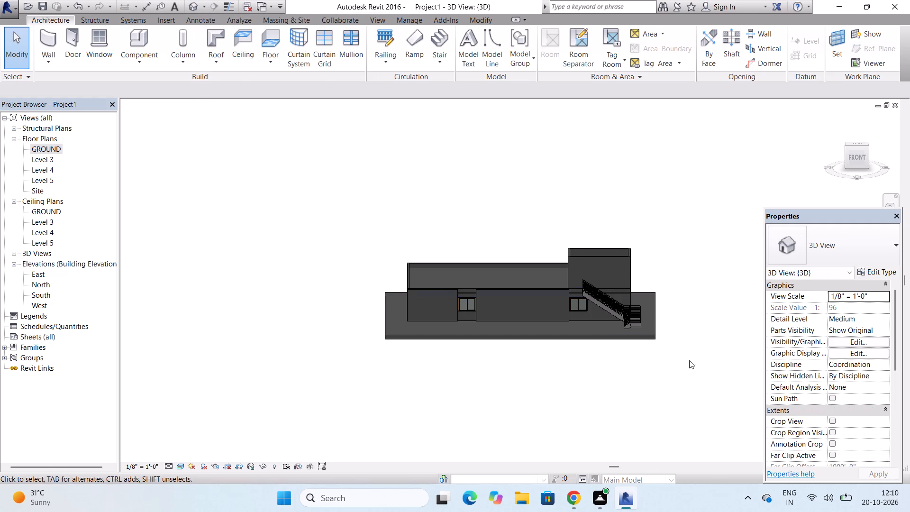
{"action": "scroll", "coordinate": [662, 334], "scroll_direction": "up", "scroll_amount": 11}
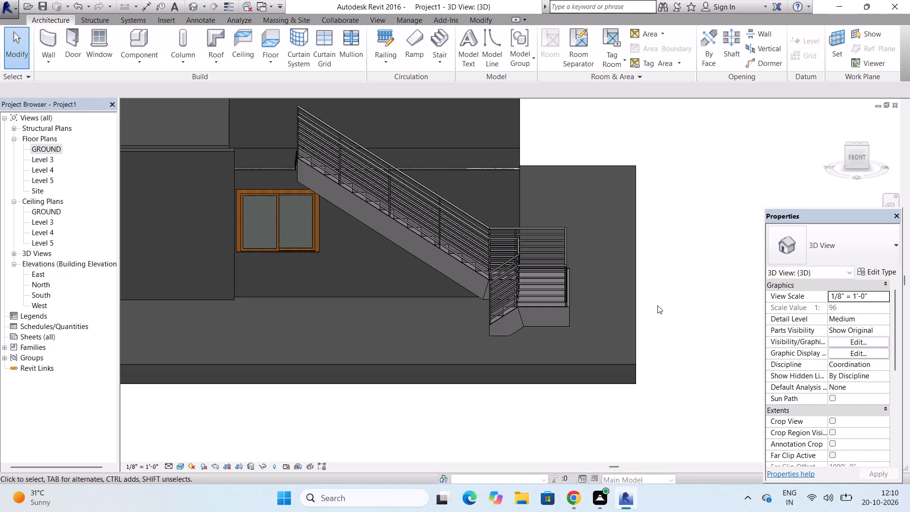
{"action": "key", "text": "Escape"}
{"action": "key", "text": "Escape"}
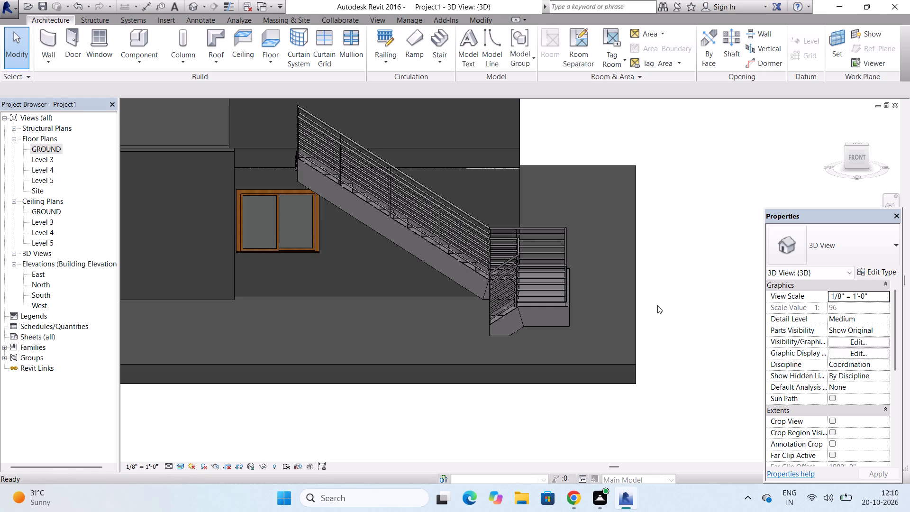
{"action": "key", "text": "Escape"}
{"action": "key", "text": "Escape"}
Edit the ground slab's boundary in the GROUND plan, moving its east edge in to the stair's outer side, about 3' 7" from the east wall.
{"action": "double_click", "coordinate": [635, 316]}
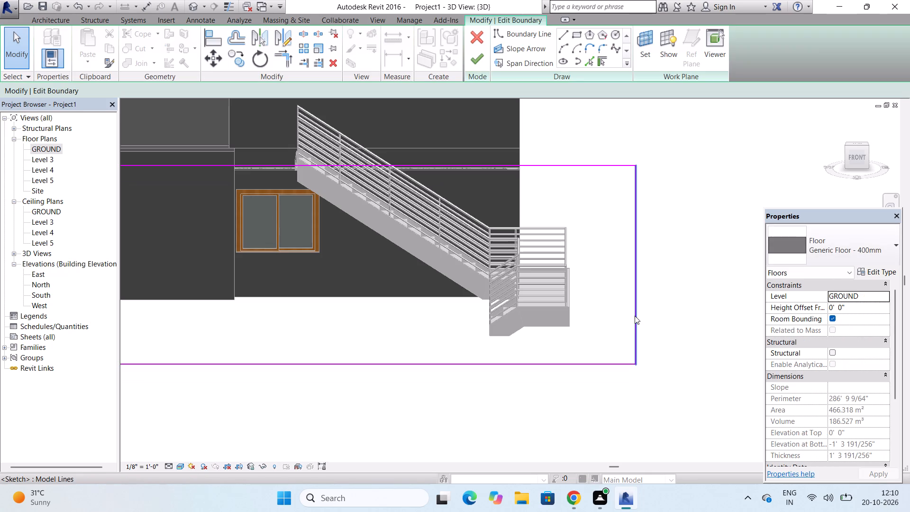
{"action": "double_click", "coordinate": [37, 146]}
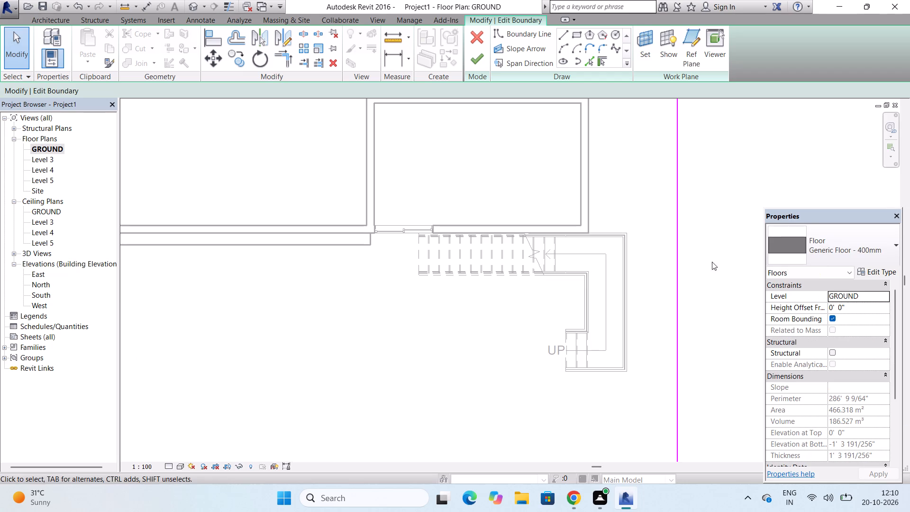
{"action": "left_click_drag", "start_coordinate": [675, 267], "coordinate": [651, 267]}
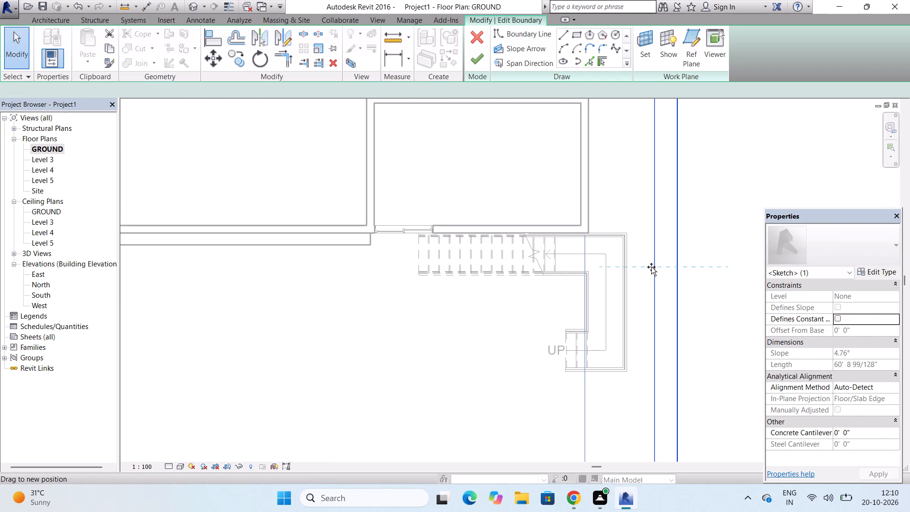
{"action": "left_click_drag", "start_coordinate": [651, 267], "coordinate": [629, 269]}
{"action": "scroll", "coordinate": [630, 267], "scroll_direction": "down", "scroll_amount": 6}
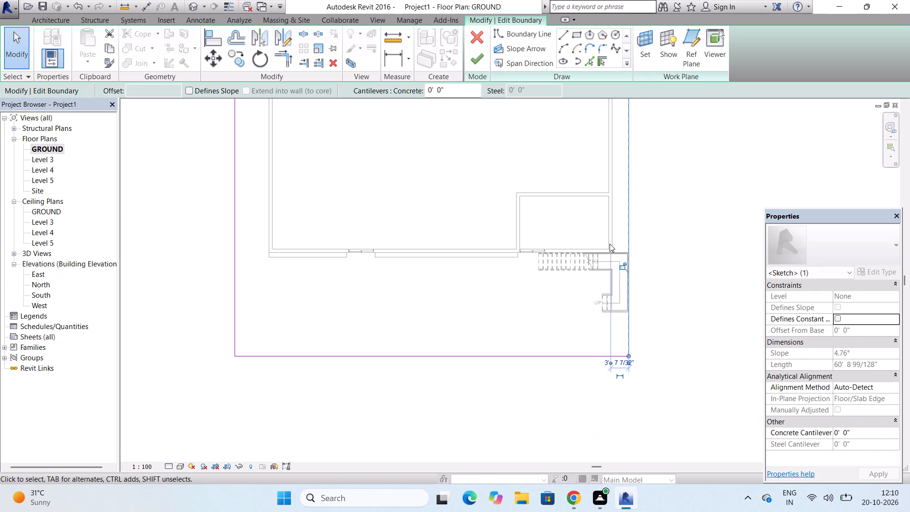
{"action": "key", "text": "Escape"}
{"action": "left_click", "coordinate": [477, 51]}
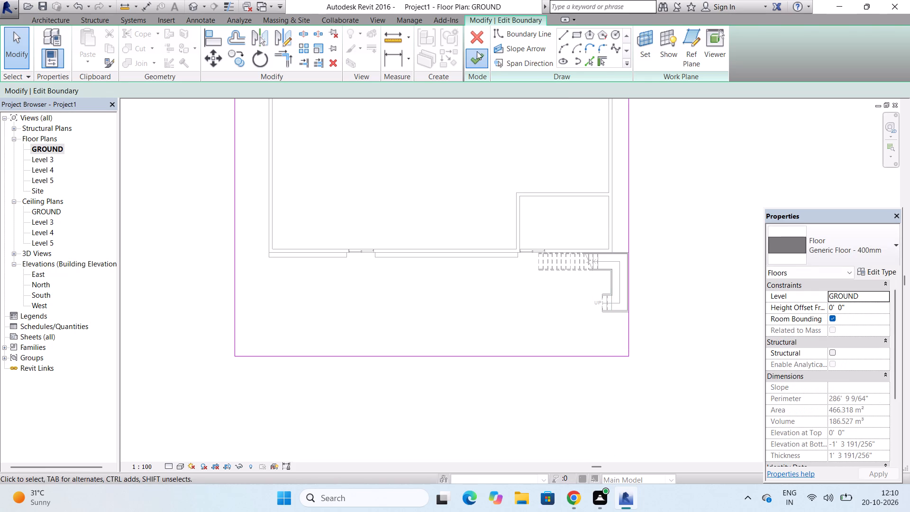
{"action": "scroll", "coordinate": [531, 341], "scroll_direction": "up", "scroll_amount": 4}
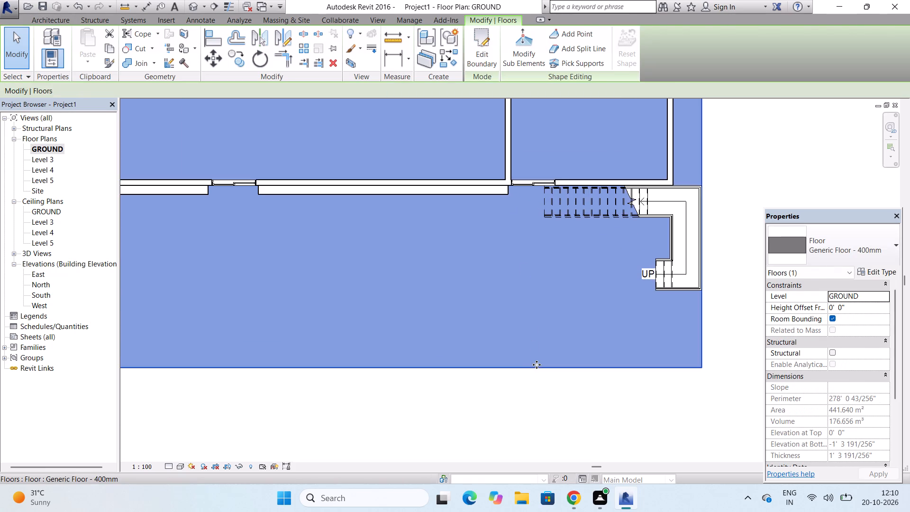
{"action": "key", "text": "Escape"}
Edit the ground slab's boundary in the GROUND plan, moving its south edge north until flush with the stair's south side.
{"action": "left_click", "coordinate": [537, 366]}
{"action": "double_click", "coordinate": [537, 366]}
{"action": "left_click_drag", "start_coordinate": [537, 367], "coordinate": [539, 348]}
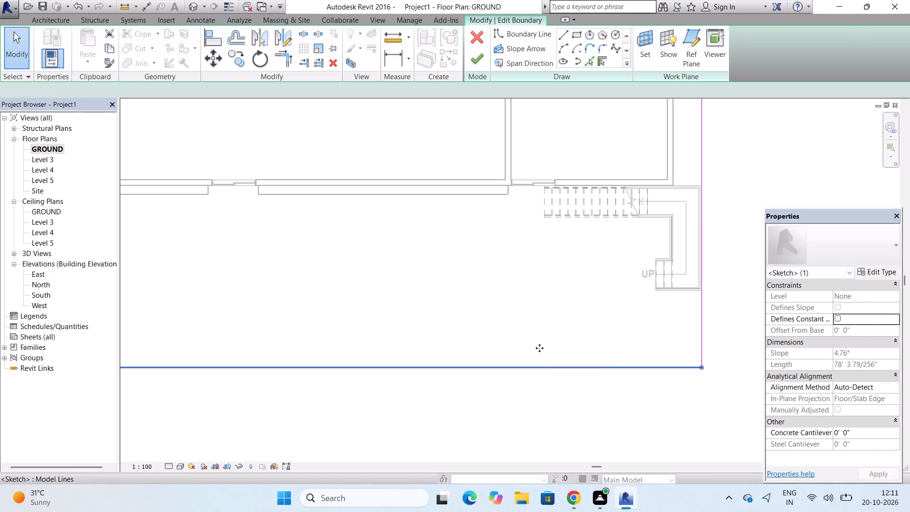
{"action": "left_click_drag", "start_coordinate": [539, 348], "coordinate": [549, 295]}
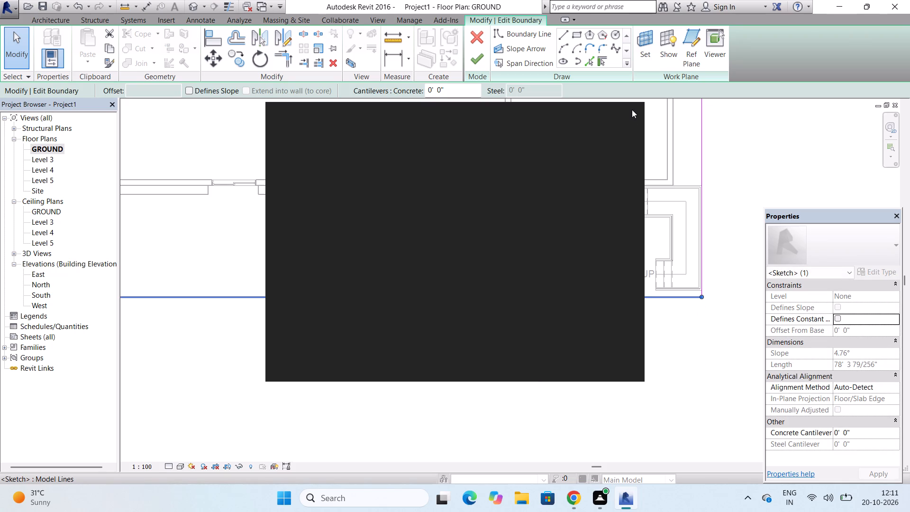
{"action": "left_click", "coordinate": [778, 168]}
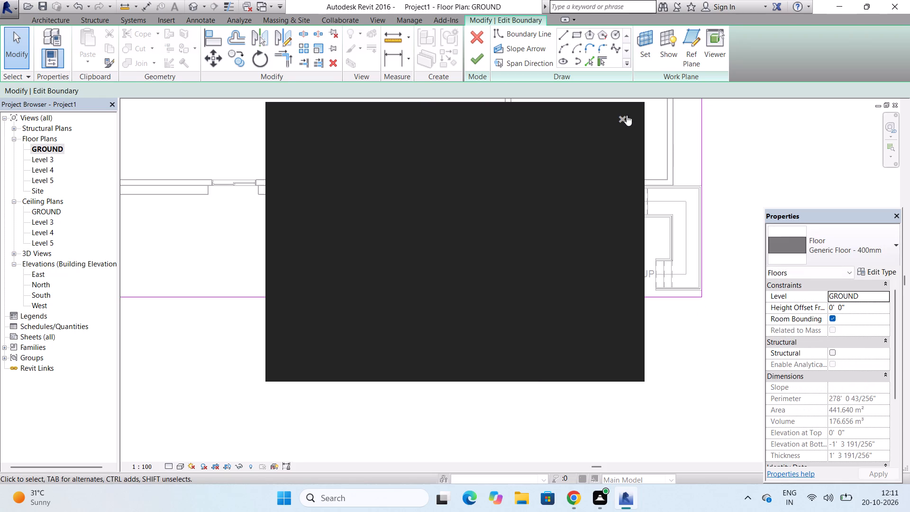
{"action": "left_click", "coordinate": [624, 117]}
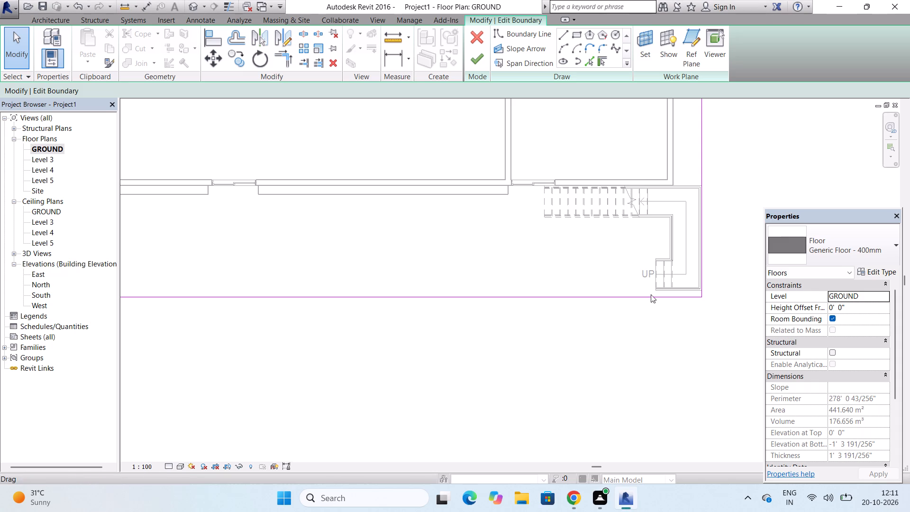
{"action": "scroll", "coordinate": [671, 274], "scroll_direction": "up", "scroll_amount": 12}
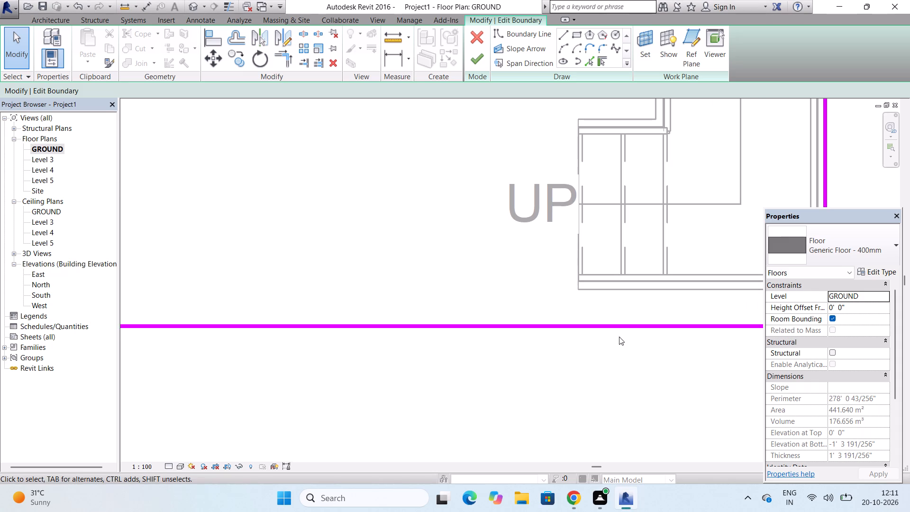
{"action": "left_click", "coordinate": [617, 327]}
{"action": "left_click_drag", "start_coordinate": [614, 329], "coordinate": [613, 292]}
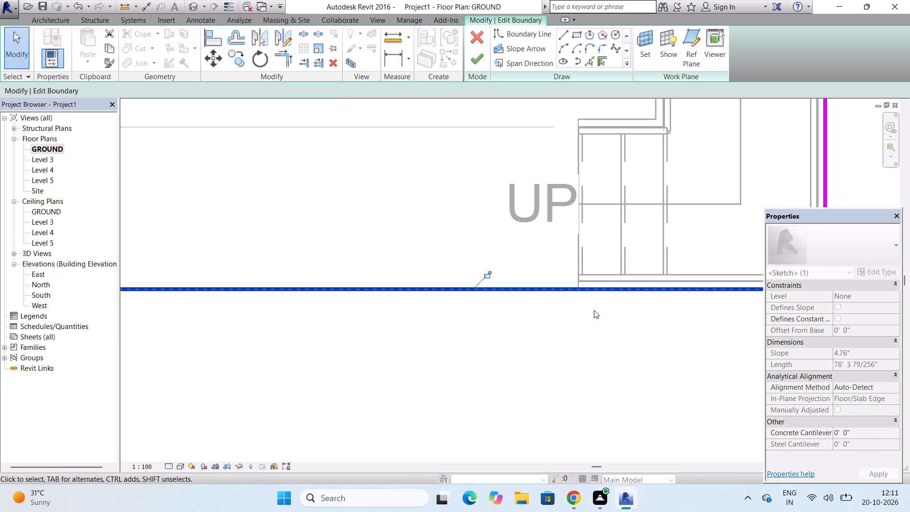
{"action": "scroll", "coordinate": [598, 315], "scroll_direction": "down", "scroll_amount": 18}
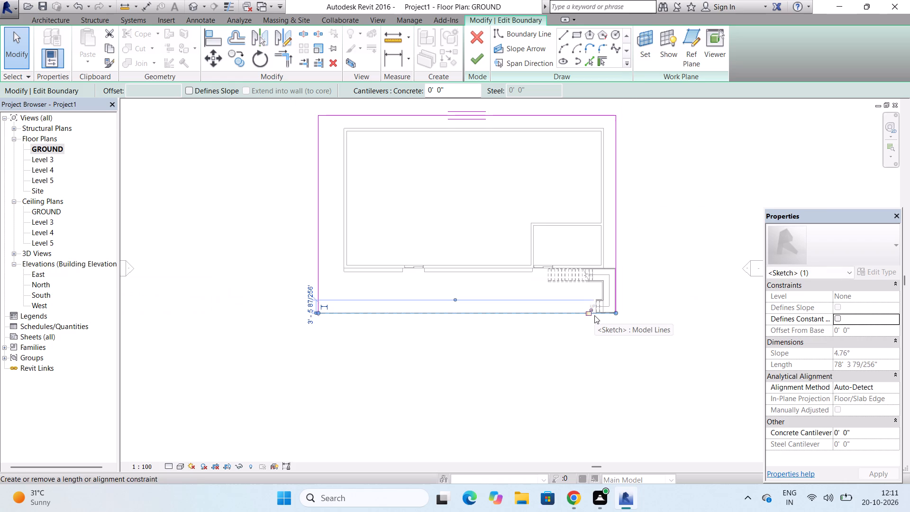
{"action": "key", "text": "Escape"}
{"action": "key", "text": "Escape"}
{"action": "key", "text": "Escape"}
{"action": "key", "text": "Escape"}
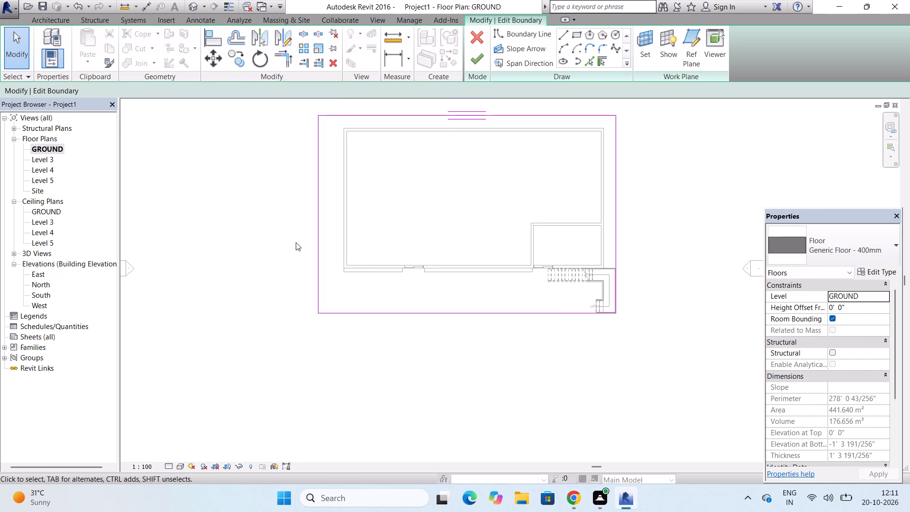
Move the slab boundary's west edge east, closer to the building's west wall, and finish the boundary edit.
{"action": "scroll", "coordinate": [303, 241], "scroll_direction": "up", "scroll_amount": 3}
{"action": "left_click", "coordinate": [327, 249]}
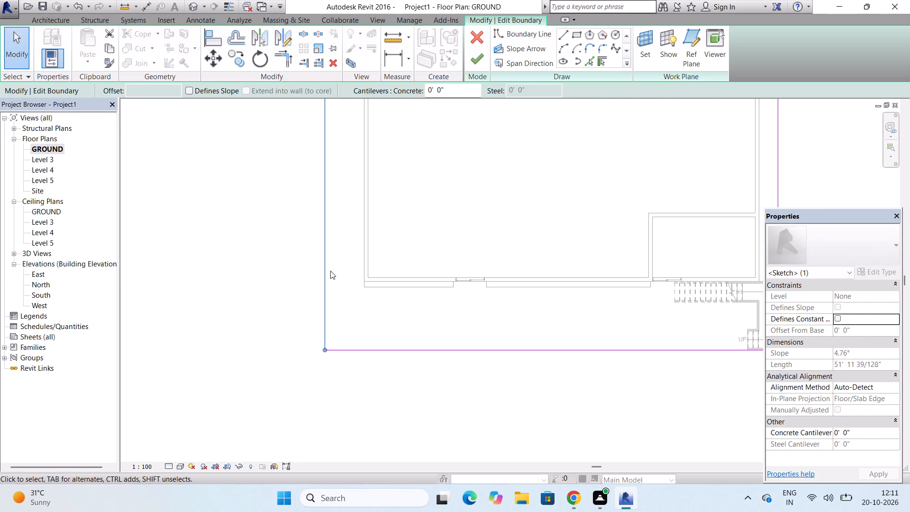
{"action": "left_click_drag", "start_coordinate": [323, 271], "coordinate": [349, 272]}
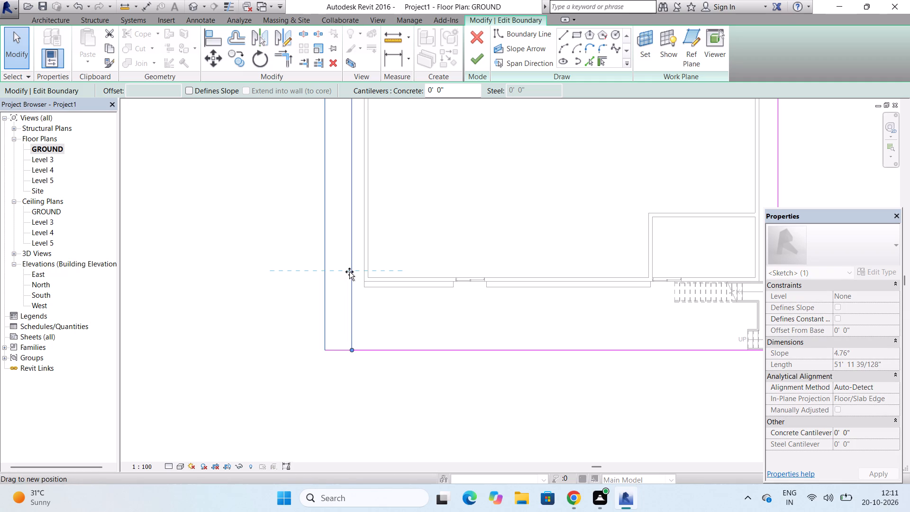
{"action": "left_click_drag", "start_coordinate": [349, 272], "coordinate": [338, 275]}
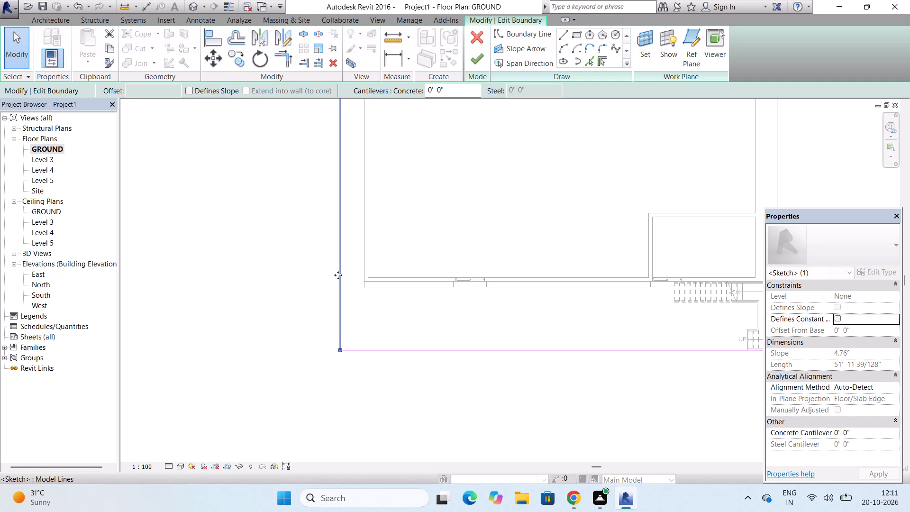
{"action": "key", "text": "Escape"}
{"action": "key", "text": "Escape"}
{"action": "scroll", "coordinate": [338, 275], "scroll_direction": "down", "scroll_amount": 5}
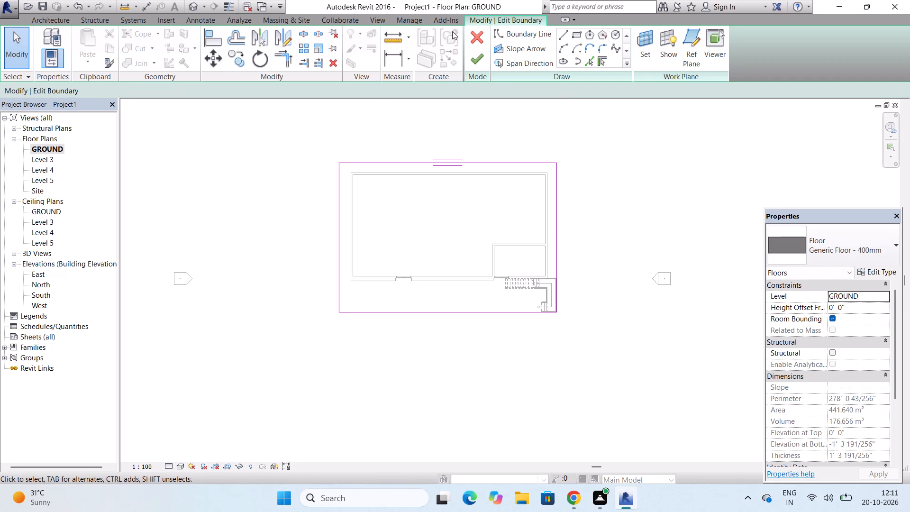
{"action": "left_click", "coordinate": [480, 56]}
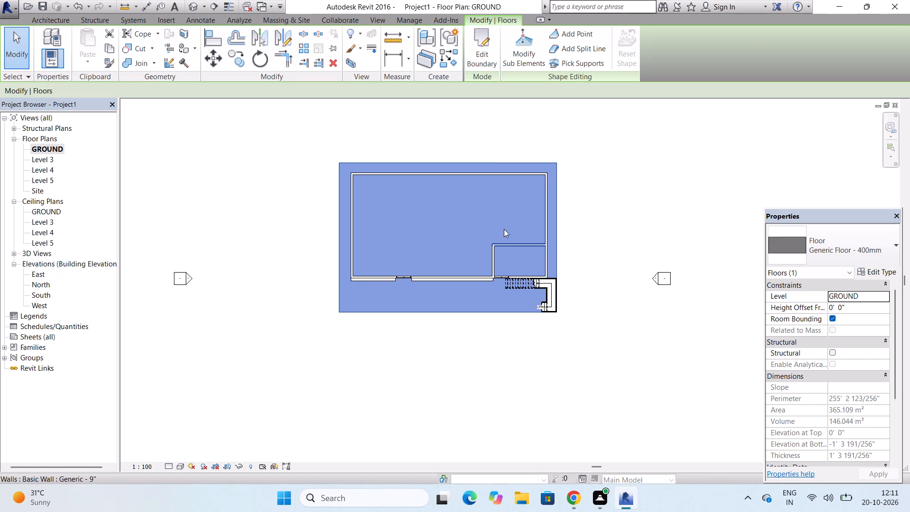
Examine the trimmed ground slab, the southeast stair and the ceiling edge from the front in the default 3D view.
{"action": "left_click", "coordinate": [189, 6]}
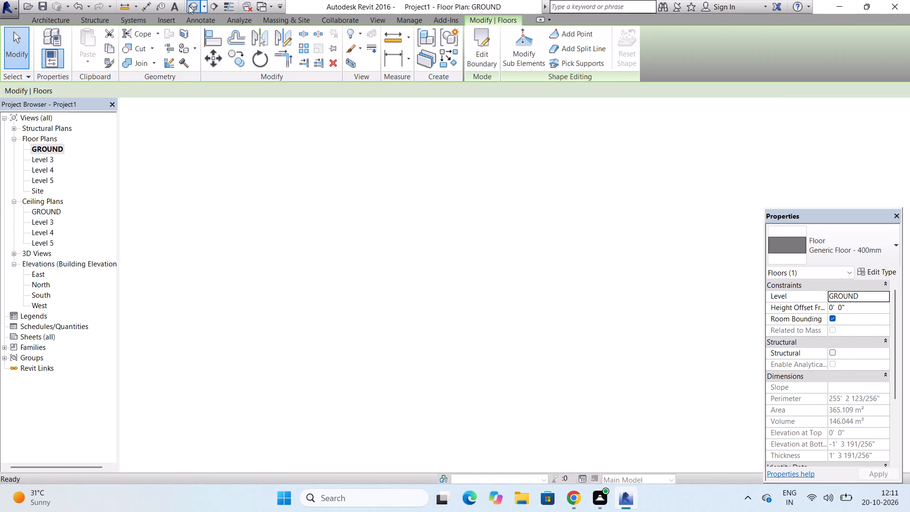
{"action": "scroll", "coordinate": [413, 238], "scroll_direction": "down", "scroll_amount": 3}
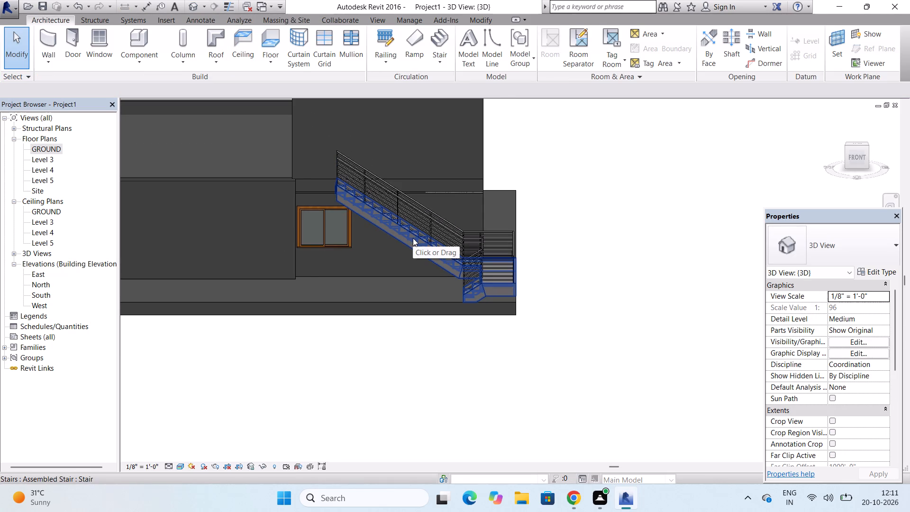
{"action": "scroll", "coordinate": [413, 238], "scroll_direction": "down", "scroll_amount": 3}
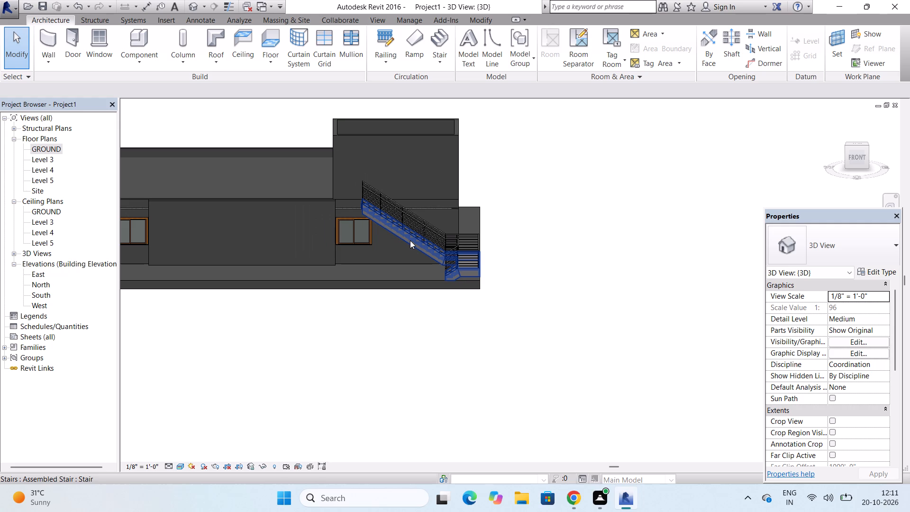
{"action": "scroll", "coordinate": [609, 179], "scroll_direction": "down", "scroll_amount": 3}
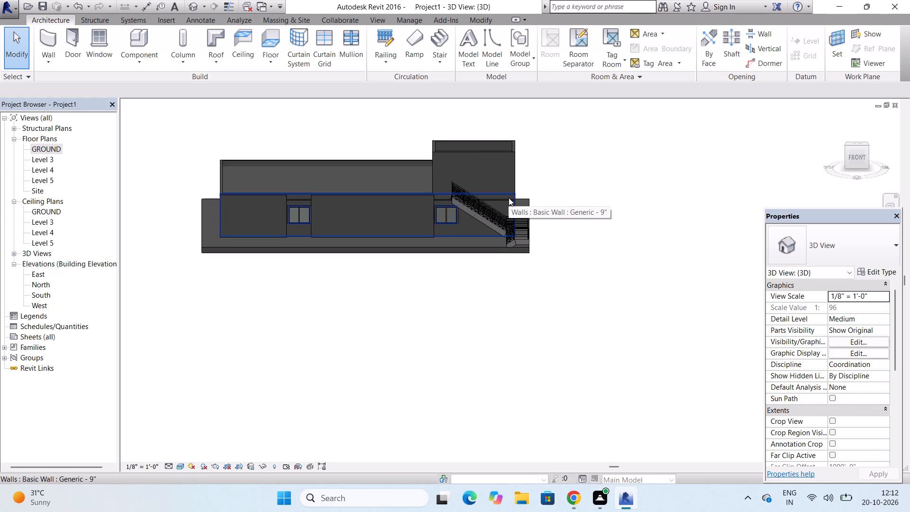
{"action": "scroll", "coordinate": [524, 189], "scroll_direction": "up", "scroll_amount": 5}
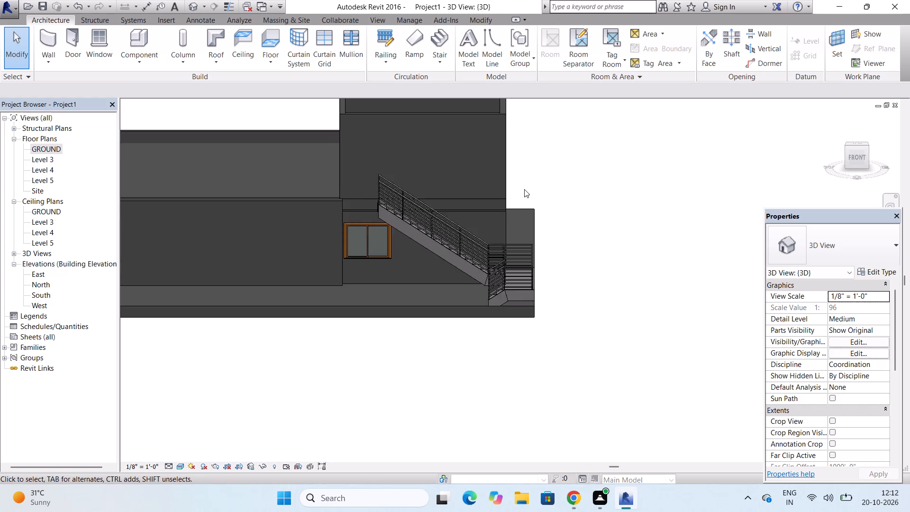
{"action": "scroll", "coordinate": [524, 189], "scroll_direction": "up", "scroll_amount": 3}
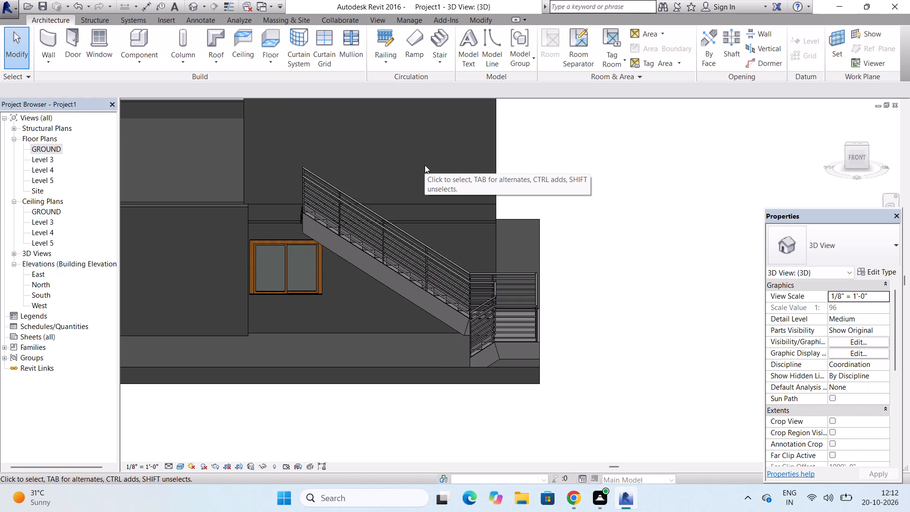
{"action": "key", "text": "Escape"}
{"action": "key", "text": "Escape"}
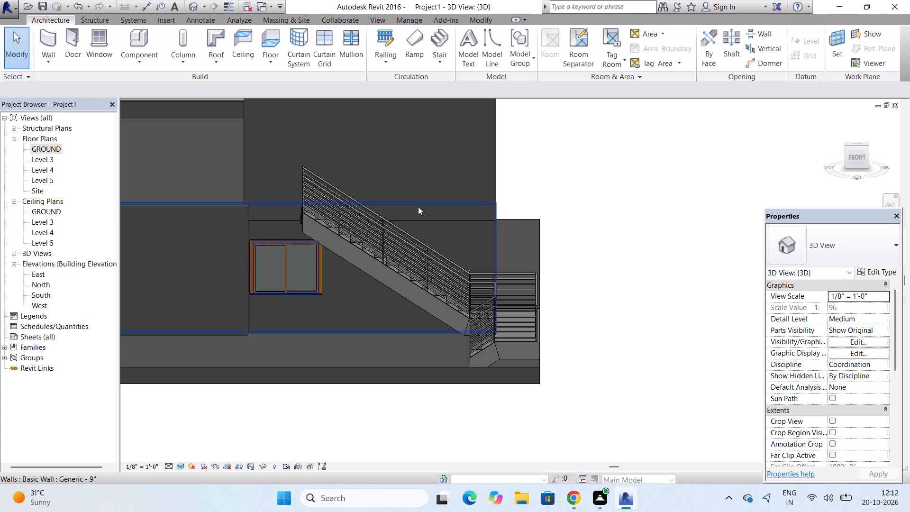
{"action": "scroll", "coordinate": [418, 194], "scroll_direction": "down", "scroll_amount": 4}
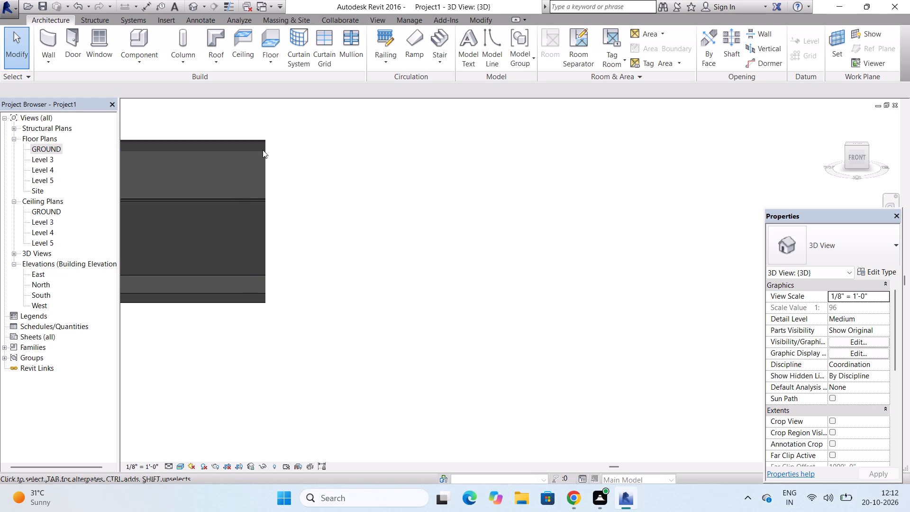
{"action": "left_click", "coordinate": [709, 144]}
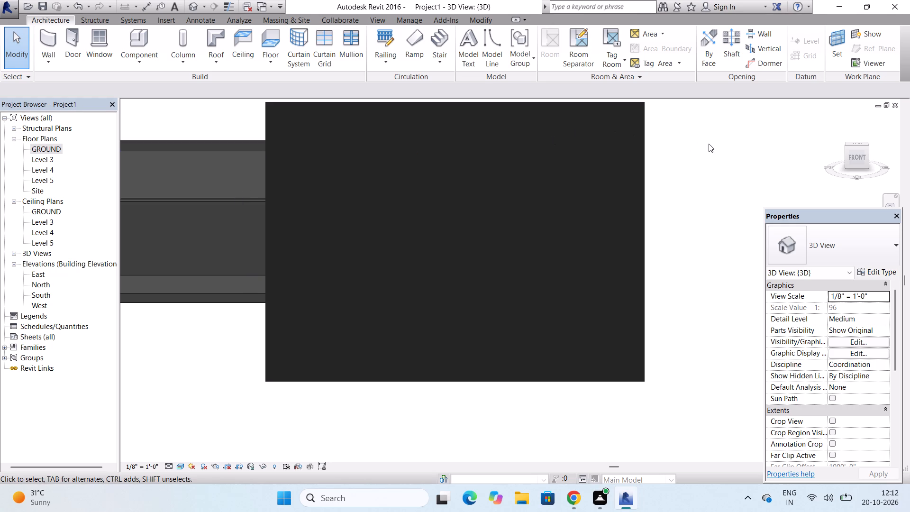
{"action": "left_click", "coordinate": [622, 122]}
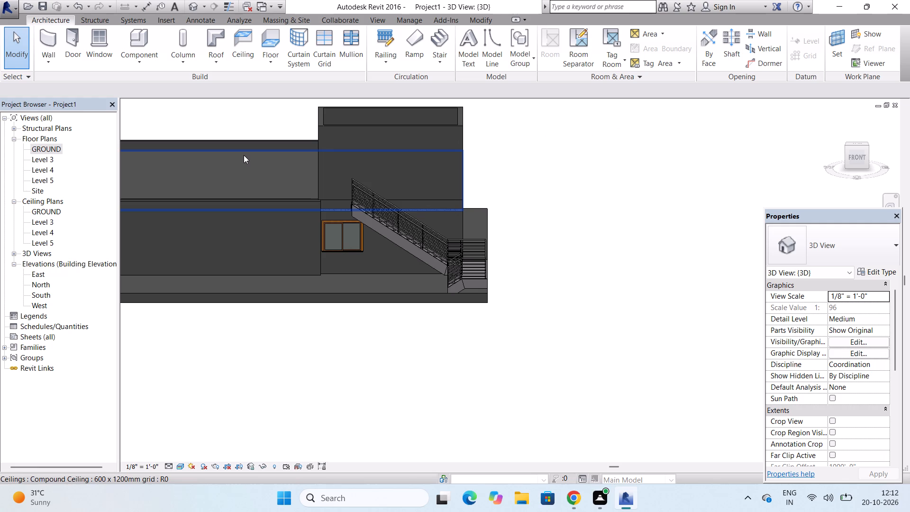
Open the 600 x 1200mm grid ceiling's boundary for editing in the Level 3 floor plan and delete its south boundary line.
{"action": "left_click", "coordinate": [244, 155]}
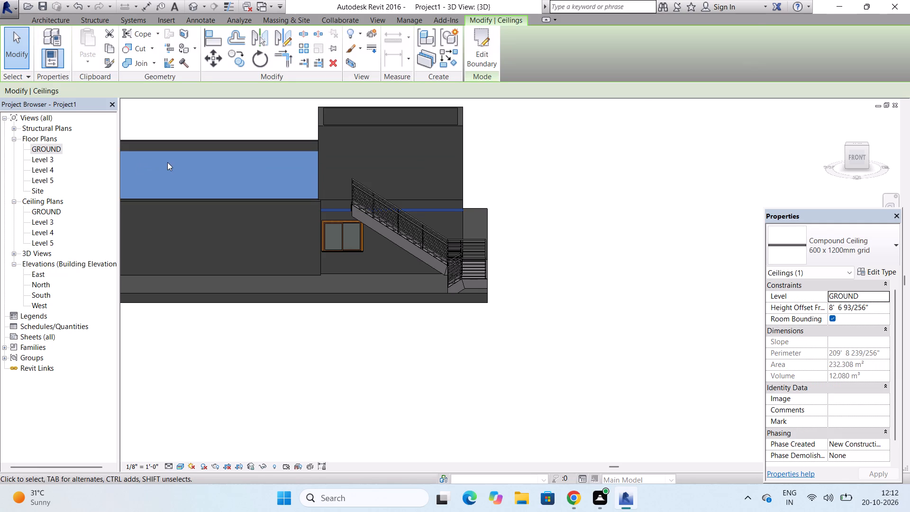
{"action": "left_click", "coordinate": [43, 146]}
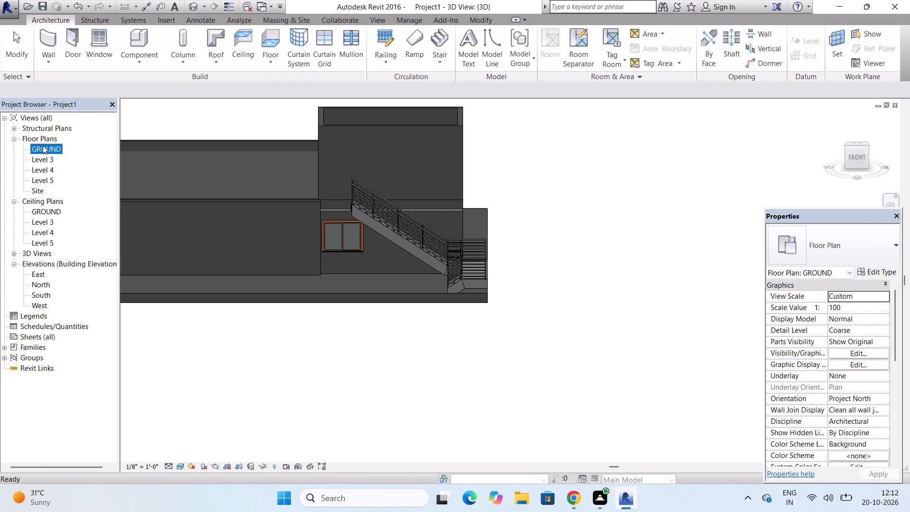
{"action": "double_click", "coordinate": [250, 153]}
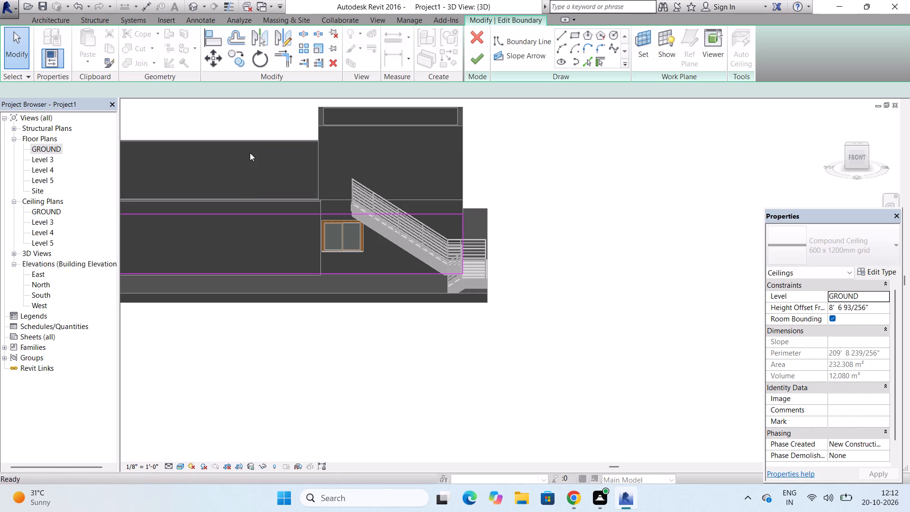
{"action": "double_click", "coordinate": [47, 159]}
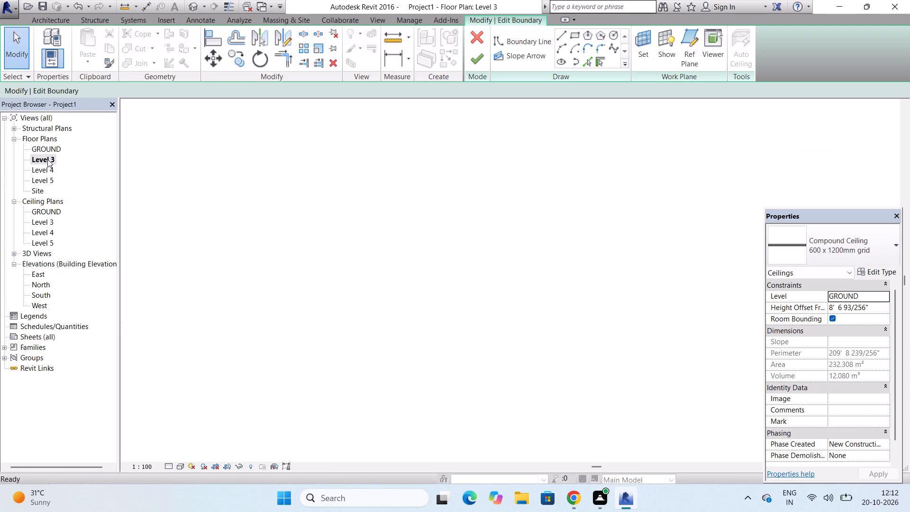
{"action": "scroll", "coordinate": [603, 229], "scroll_direction": "down", "scroll_amount": 10}
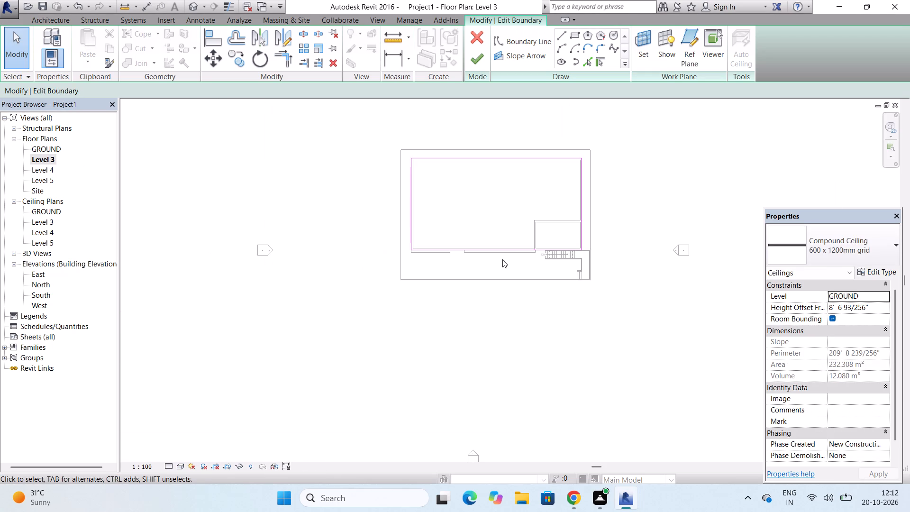
{"action": "scroll", "coordinate": [502, 259], "scroll_direction": "up", "scroll_amount": 4}
{"action": "scroll", "coordinate": [720, 202], "scroll_direction": "up", "scroll_amount": 4}
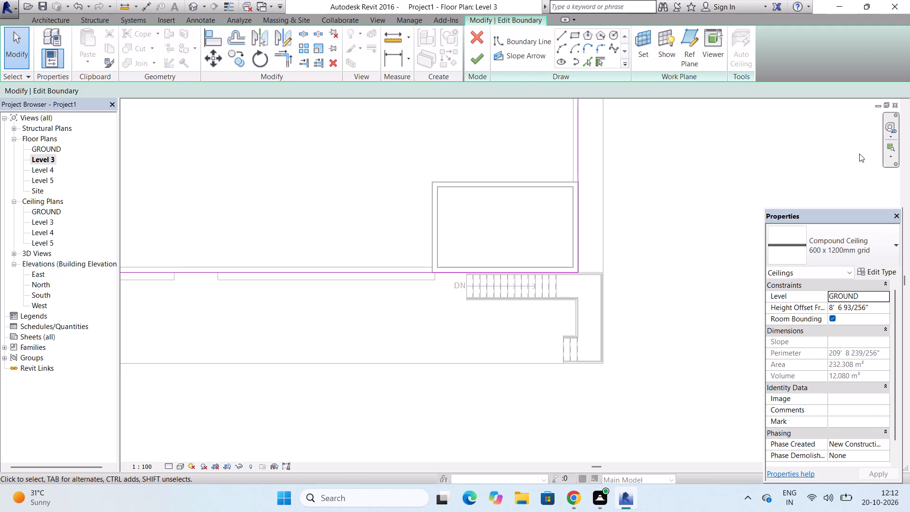
{"action": "scroll", "coordinate": [841, 163], "scroll_direction": "down", "scroll_amount": 3}
{"action": "scroll", "coordinate": [437, 245], "scroll_direction": "up", "scroll_amount": 3}
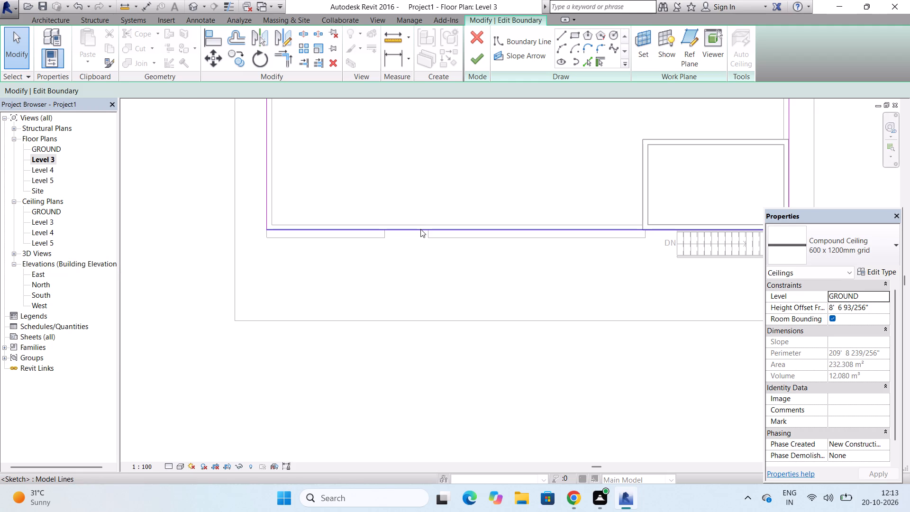
{"action": "left_click", "coordinate": [420, 229]}
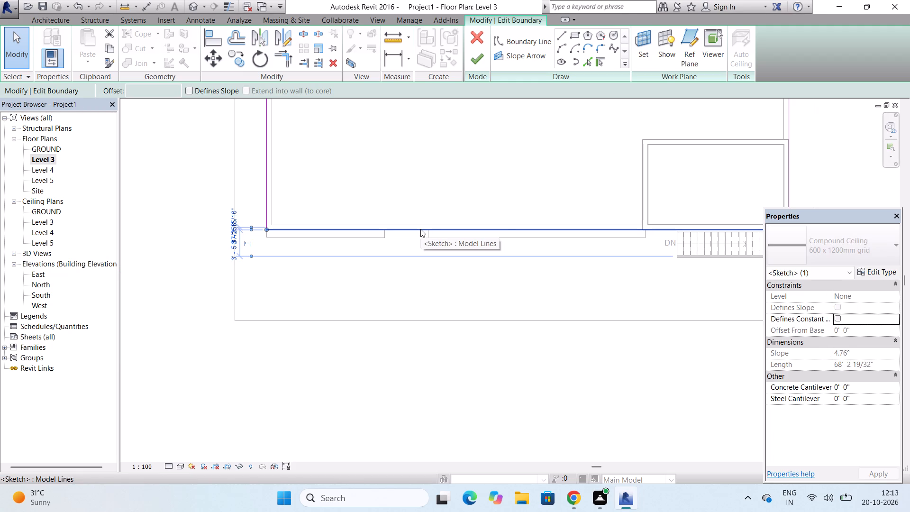
{"action": "key", "text": "Delete"}
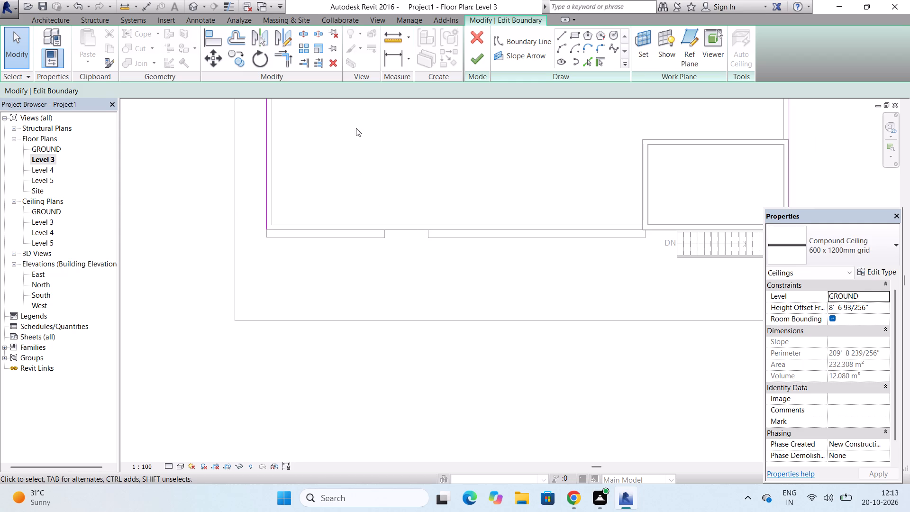
Draw ceiling boundary lines from the building's southeast corner west about 18'-8" along the wall, and south about 11'-10" to the slab edge.
{"action": "scroll", "coordinate": [256, 236], "scroll_direction": "up", "scroll_amount": 1}
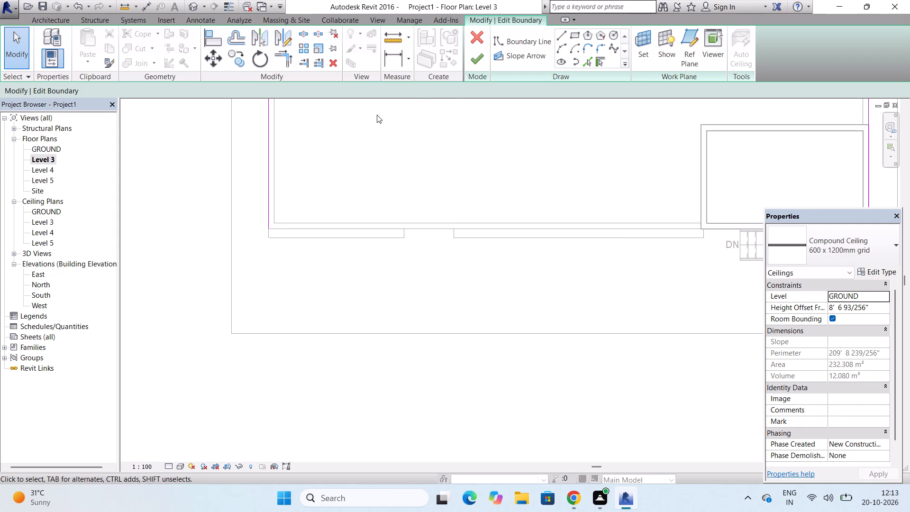
{"action": "left_click", "coordinate": [564, 36]}
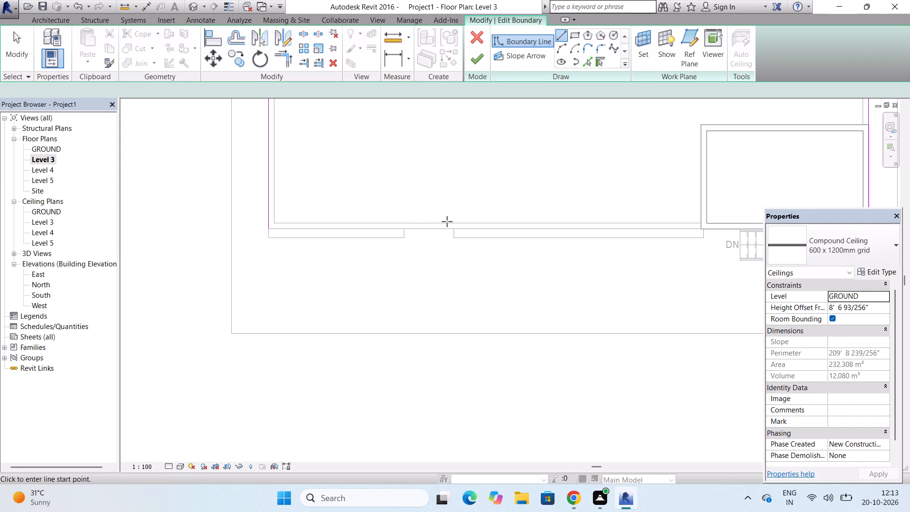
{"action": "scroll", "coordinate": [410, 258], "scroll_direction": "down", "scroll_amount": 3}
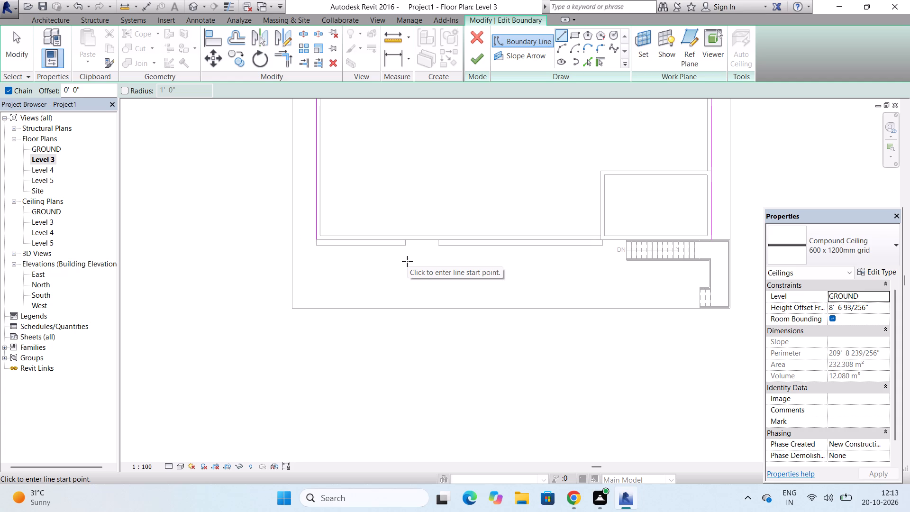
{"action": "scroll", "coordinate": [701, 233], "scroll_direction": "up", "scroll_amount": 7}
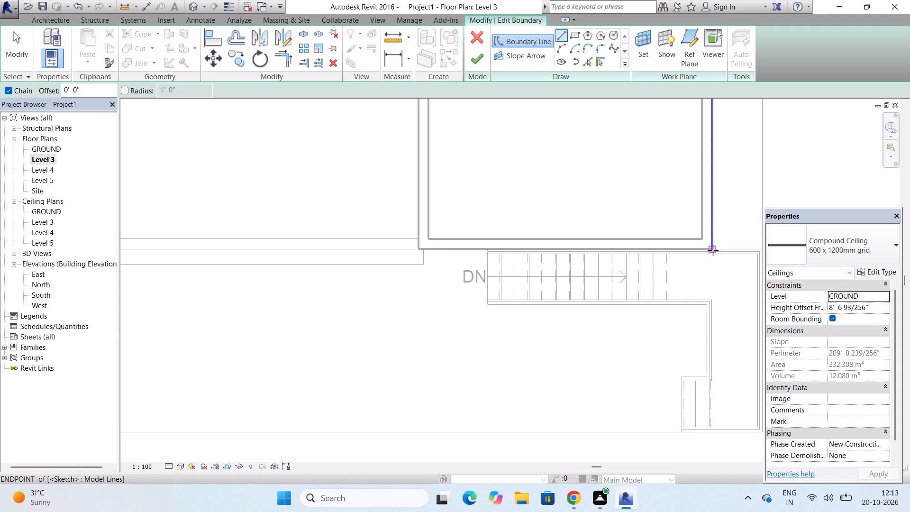
{"action": "left_click", "coordinate": [713, 250]}
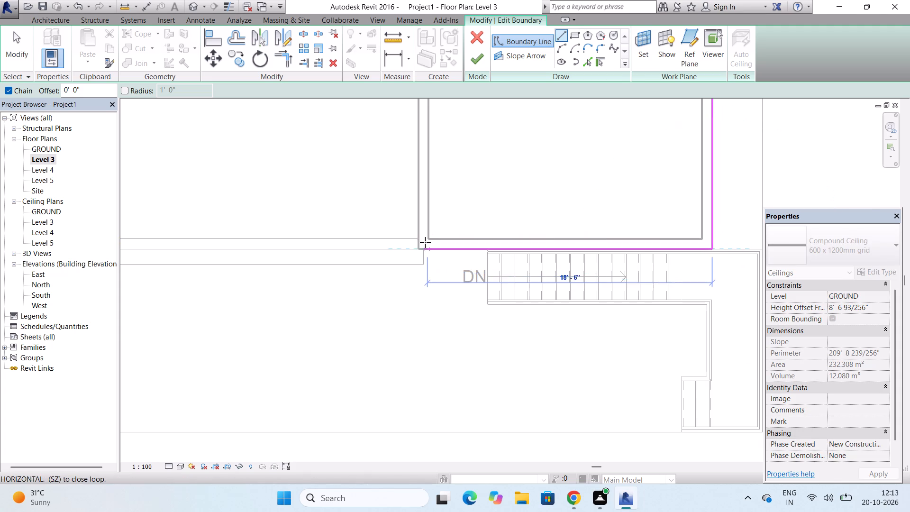
{"action": "scroll", "coordinate": [425, 242], "scroll_direction": "up", "scroll_amount": 6}
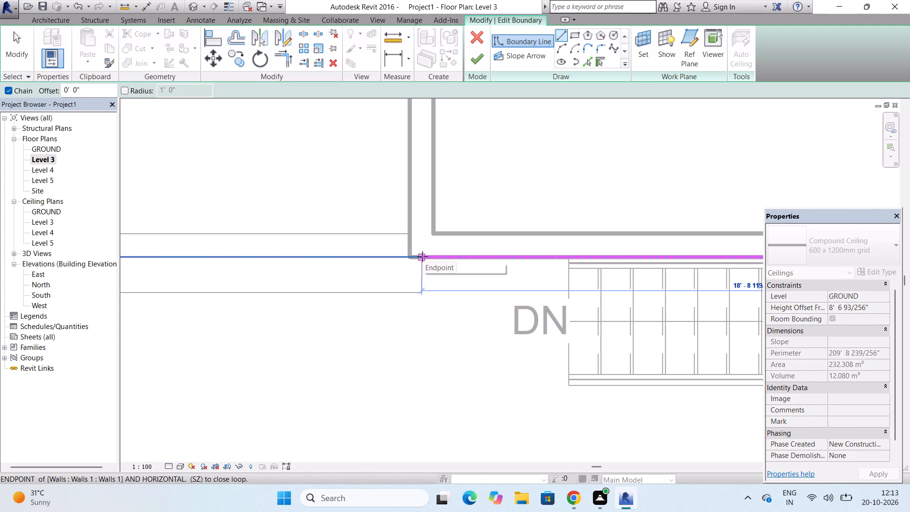
{"action": "left_click", "coordinate": [422, 256]}
{"action": "scroll", "coordinate": [422, 256], "scroll_direction": "down", "scroll_amount": 8}
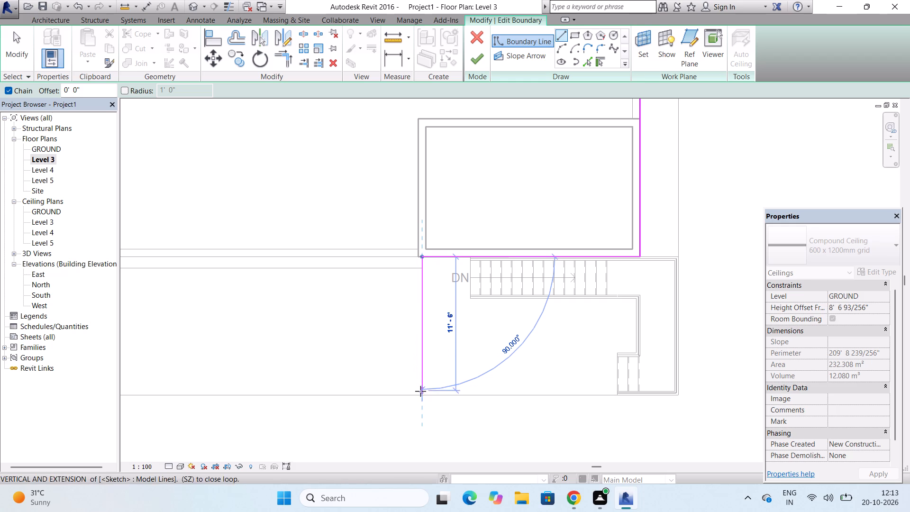
{"action": "left_click", "coordinate": [420, 391]}
{"action": "scroll", "coordinate": [420, 391], "scroll_direction": "down", "scroll_amount": 1}
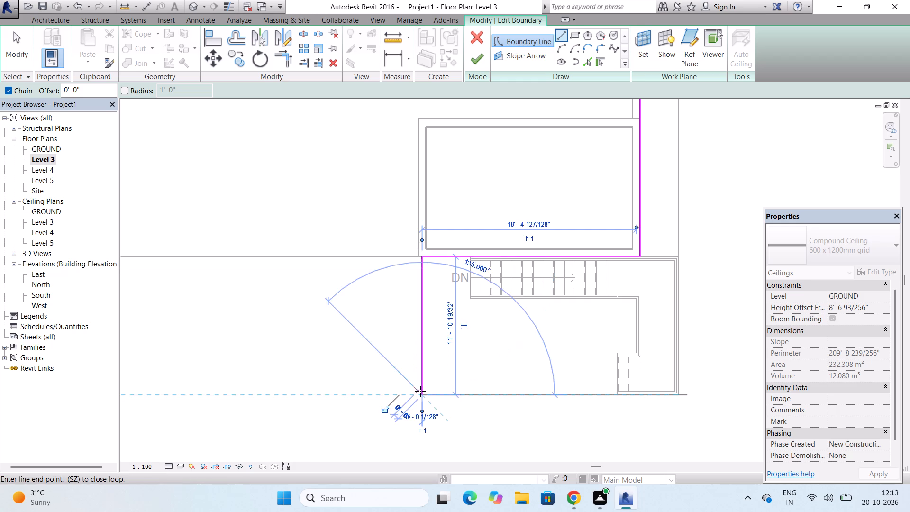
Continue the ceiling boundary about 52' west along the slab's south edge, dismissing the notification card, and end the line chain.
{"action": "scroll", "coordinate": [420, 391], "scroll_direction": "down", "scroll_amount": 6}
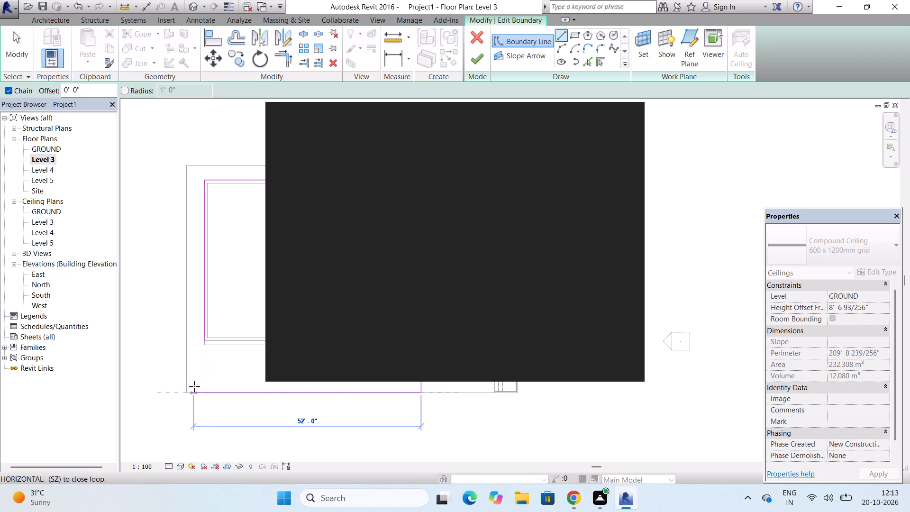
{"action": "left_click", "coordinate": [194, 386]}
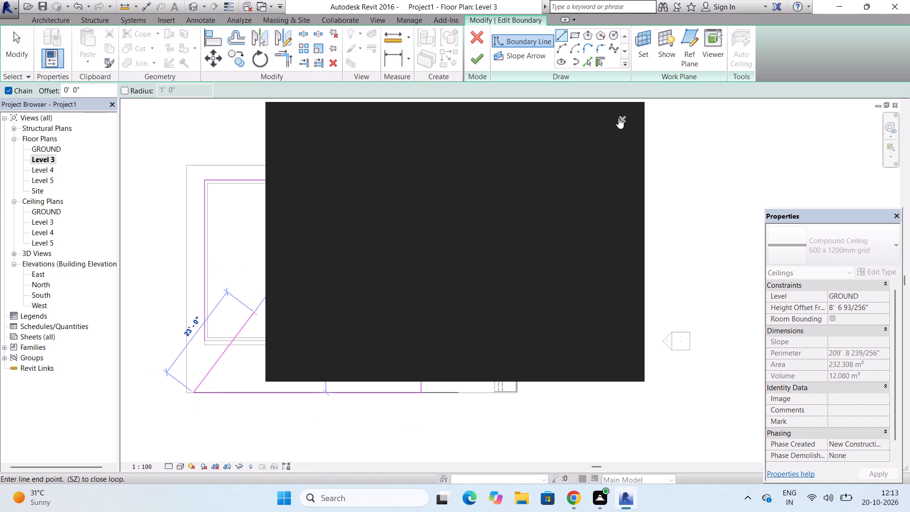
{"action": "left_click", "coordinate": [623, 119]}
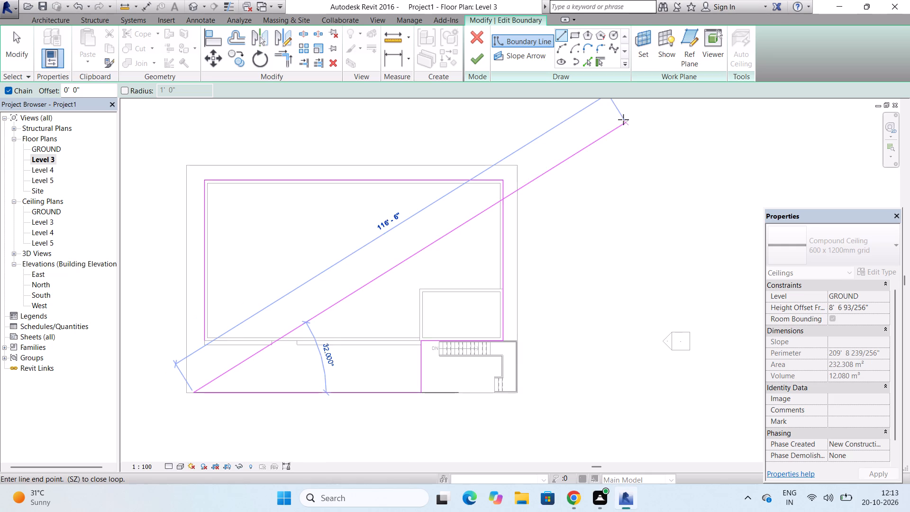
{"action": "scroll", "coordinate": [189, 295], "scroll_direction": "up", "scroll_amount": 2}
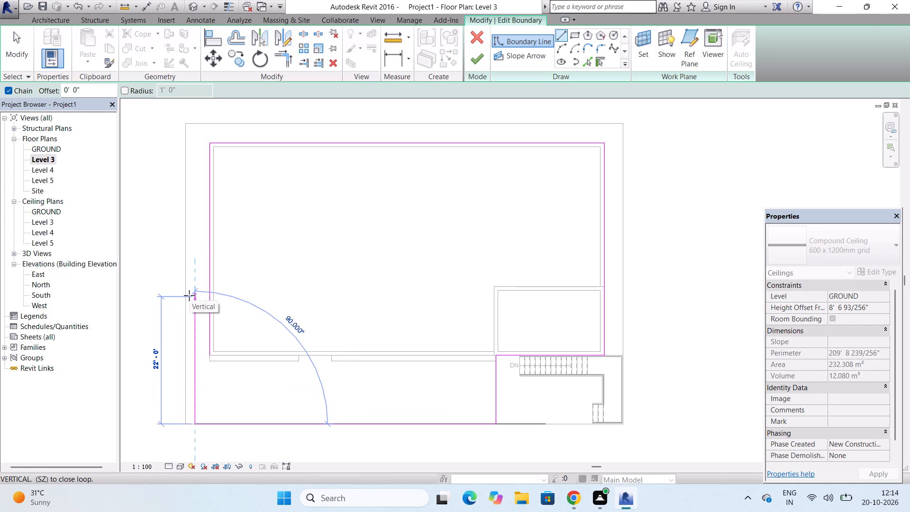
{"action": "key", "text": "Escape"}
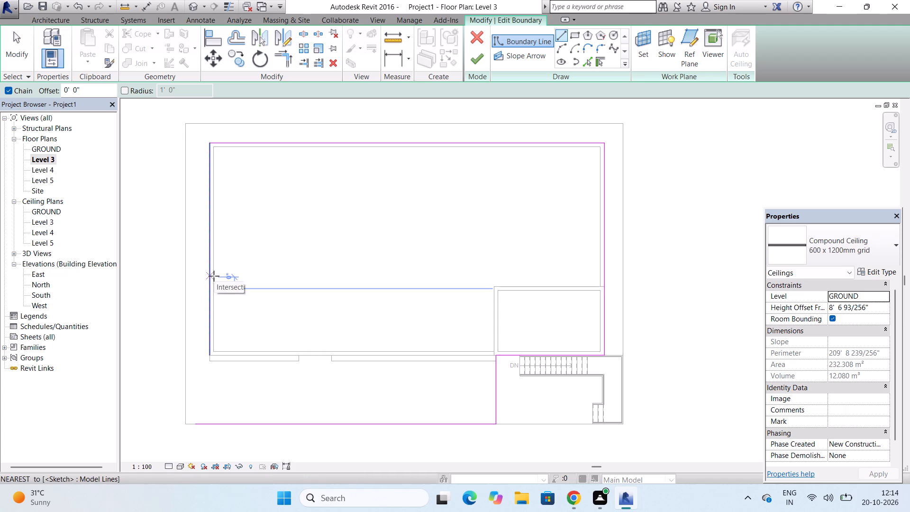
{"action": "scroll", "coordinate": [228, 276], "scroll_direction": "down", "scroll_amount": 2}
{"action": "scroll", "coordinate": [207, 339], "scroll_direction": "up", "scroll_amount": 1}
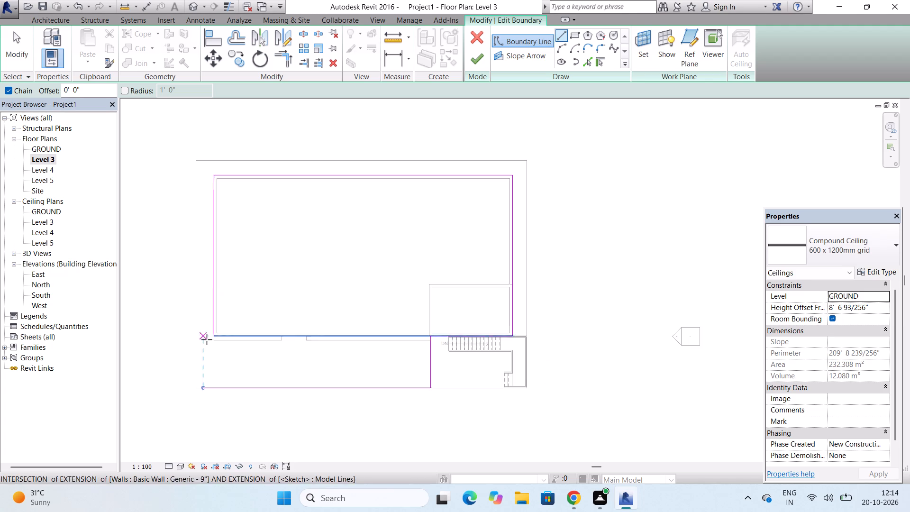
{"action": "scroll", "coordinate": [207, 339], "scroll_direction": "up", "scroll_amount": 14}
{"action": "scroll", "coordinate": [207, 338], "scroll_direction": "down", "scroll_amount": 3}
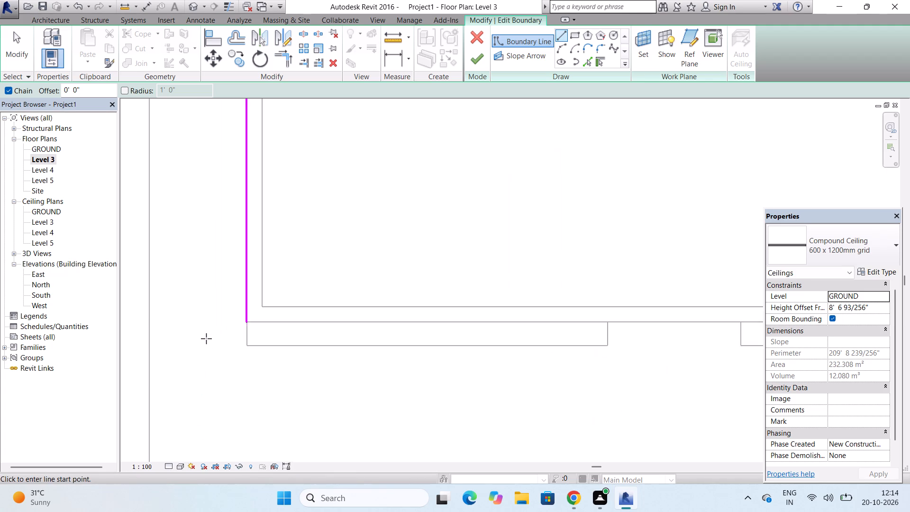
{"action": "scroll", "coordinate": [206, 338], "scroll_direction": "down", "scroll_amount": 8}
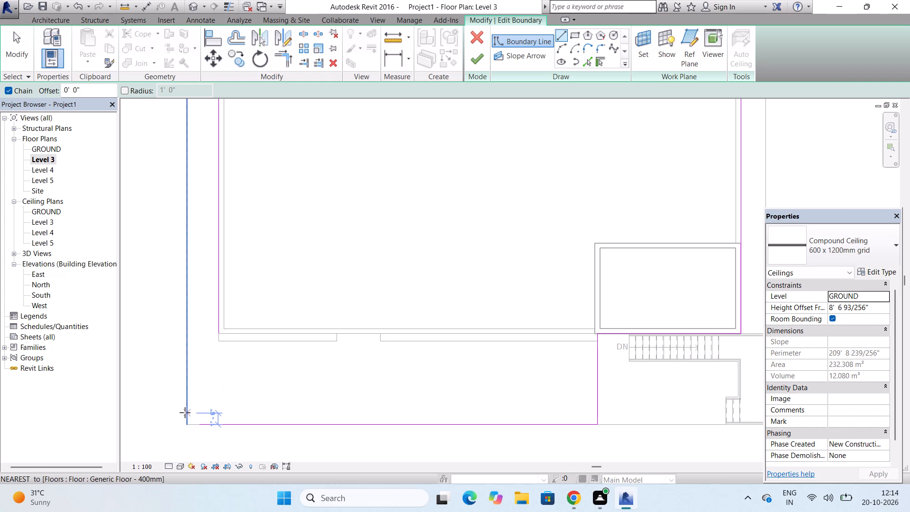
{"action": "key", "text": "Escape"}
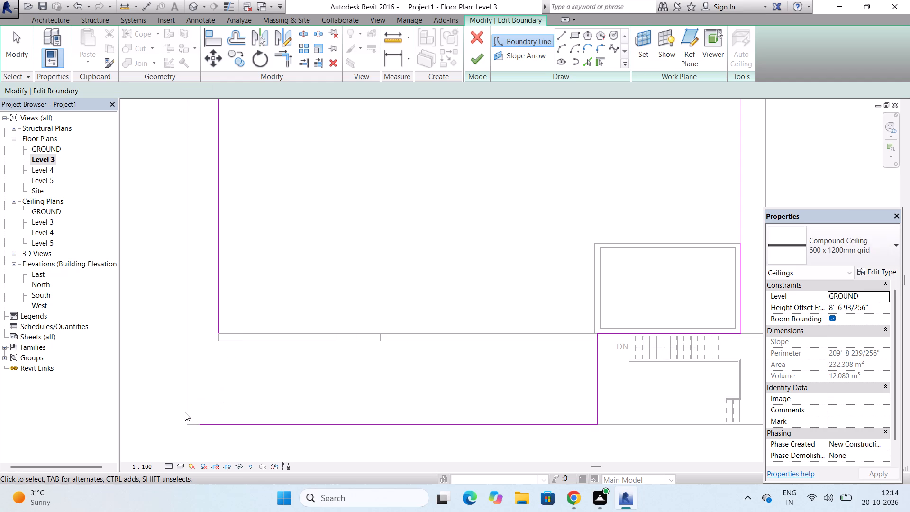
Move the ceiling boundary's west line outward to about 2'-6" from the building's west wall.
{"action": "scroll", "coordinate": [218, 340], "scroll_direction": "up", "scroll_amount": 3}
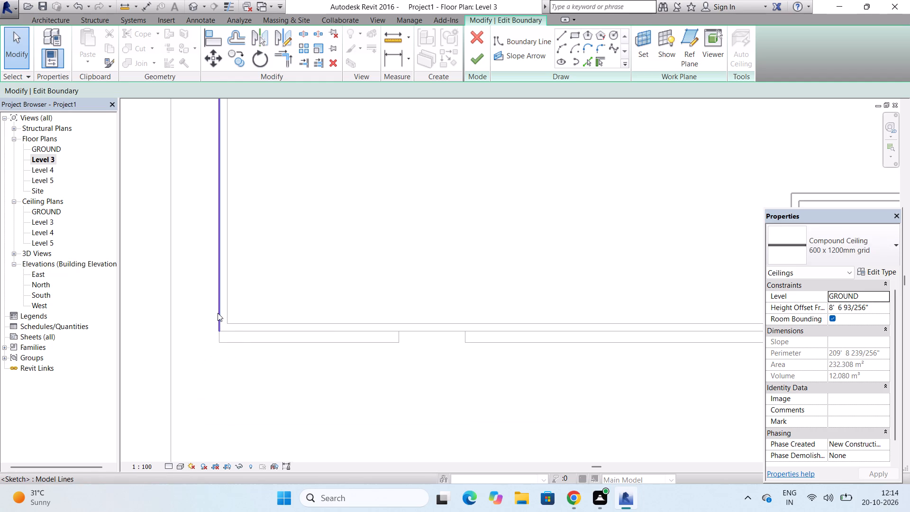
{"action": "left_click", "coordinate": [218, 313]}
{"action": "scroll", "coordinate": [218, 324], "scroll_direction": "down", "scroll_amount": 7}
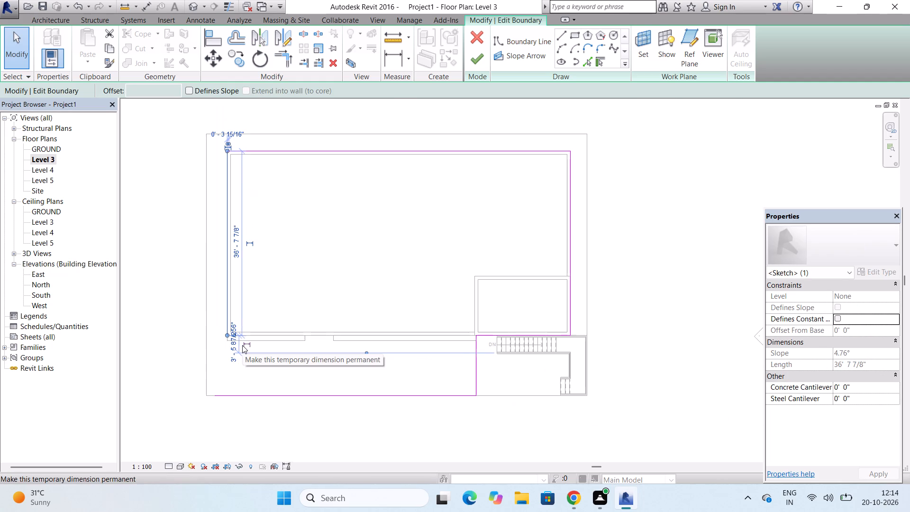
{"action": "scroll", "coordinate": [231, 245], "scroll_direction": "up", "scroll_amount": 3}
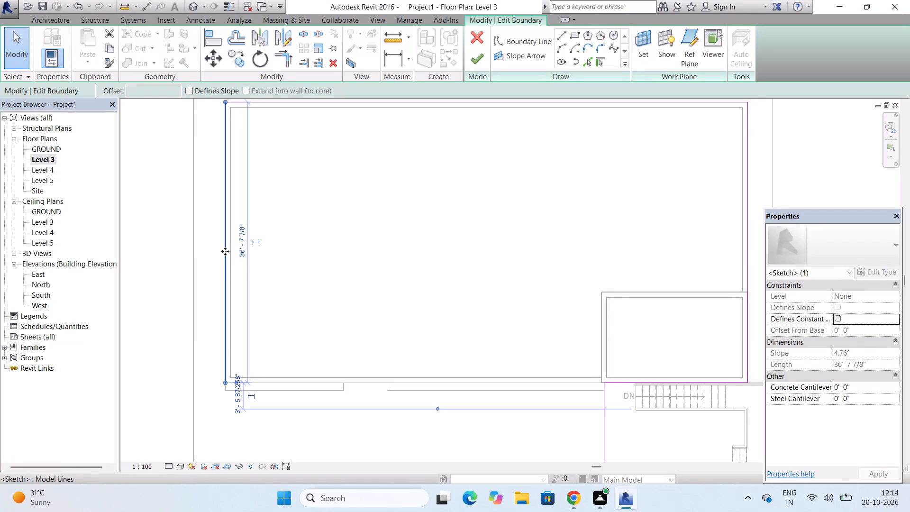
{"action": "left_click_drag", "start_coordinate": [225, 251], "coordinate": [206, 256]}
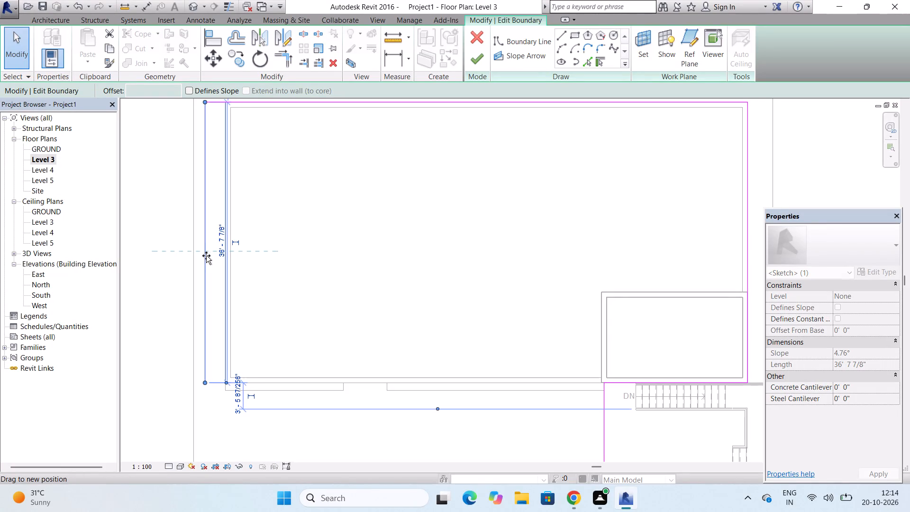
{"action": "left_click_drag", "start_coordinate": [206, 256], "coordinate": [211, 256]}
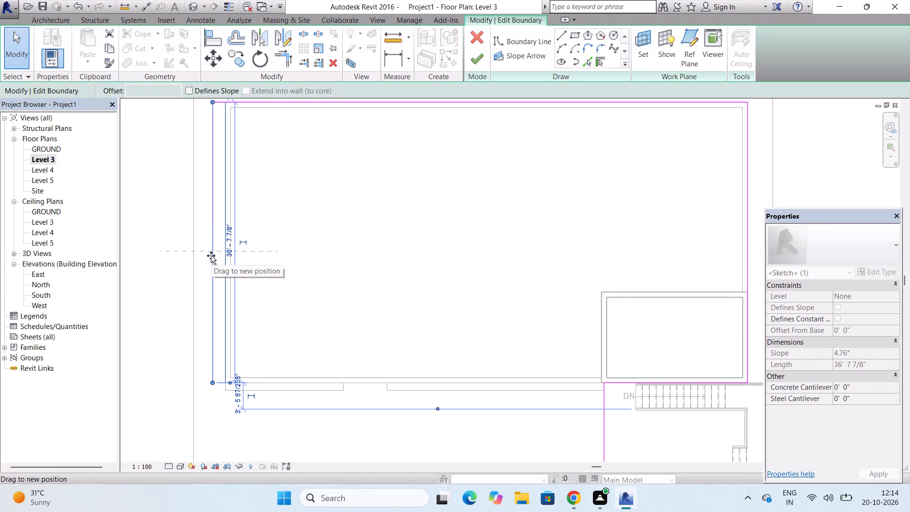
{"action": "left_click_drag", "start_coordinate": [211, 256], "coordinate": [210, 256]}
{"action": "scroll", "coordinate": [276, 217], "scroll_direction": "down", "scroll_amount": 3}
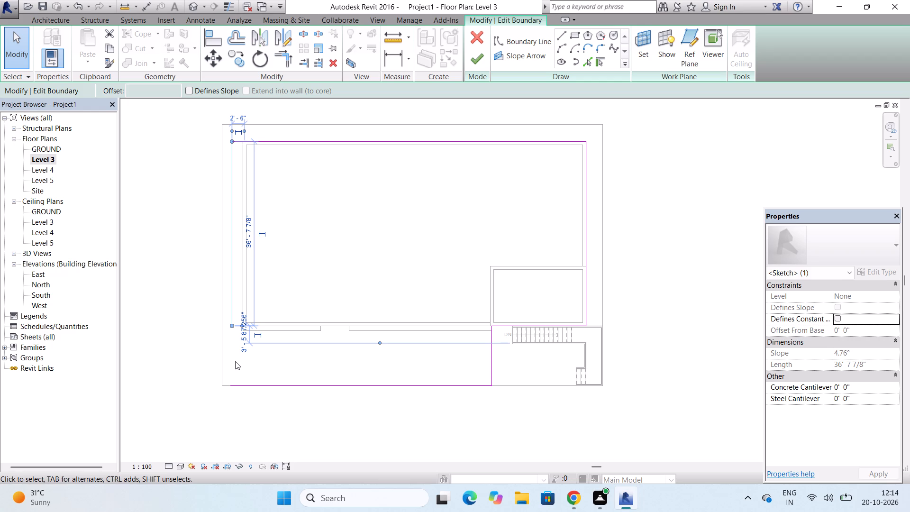
{"action": "key", "text": "Escape"}
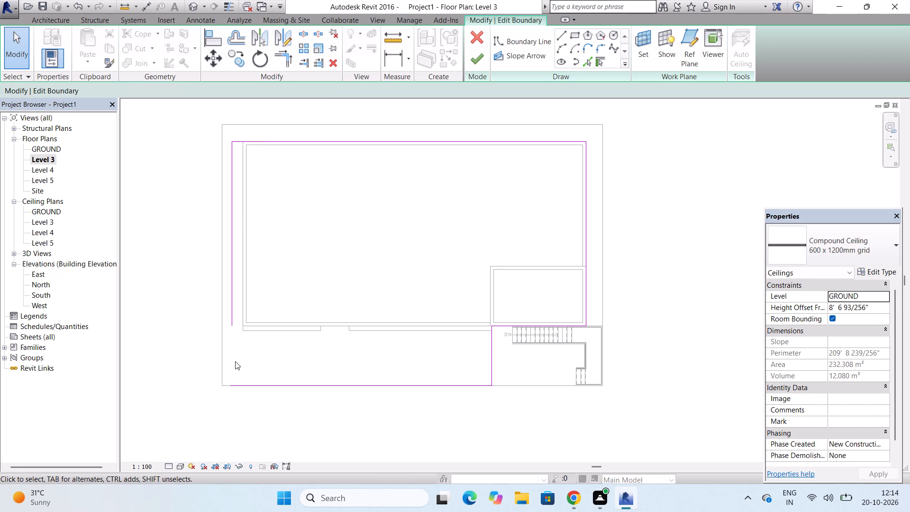
Extend the ceiling boundary's west line south to meet the new south boundary line at the corner.
{"action": "scroll", "coordinate": [235, 361], "scroll_direction": "up", "scroll_amount": 2}
{"action": "left_click", "coordinate": [229, 311]}
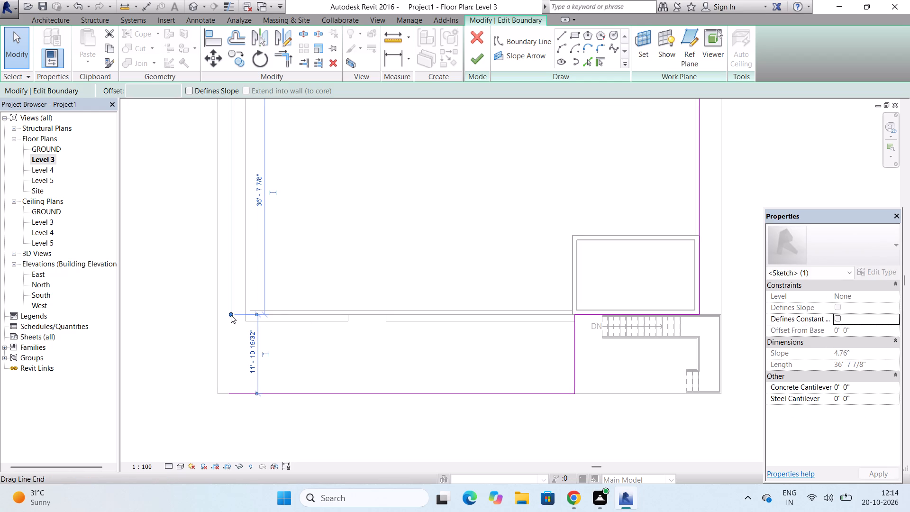
{"action": "left_click_drag", "start_coordinate": [231, 315], "coordinate": [232, 393]}
{"action": "scroll", "coordinate": [210, 400], "scroll_direction": "up", "scroll_amount": 5}
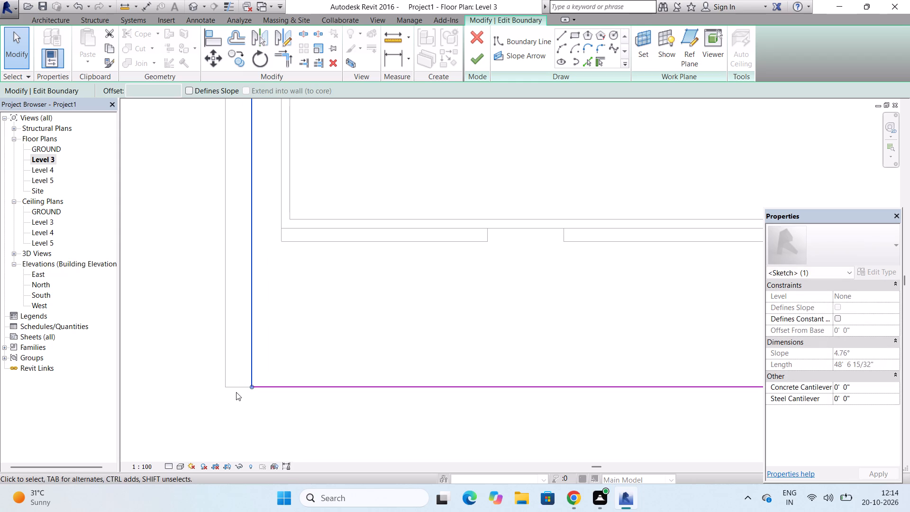
{"action": "scroll", "coordinate": [237, 386], "scroll_direction": "down", "scroll_amount": 9}
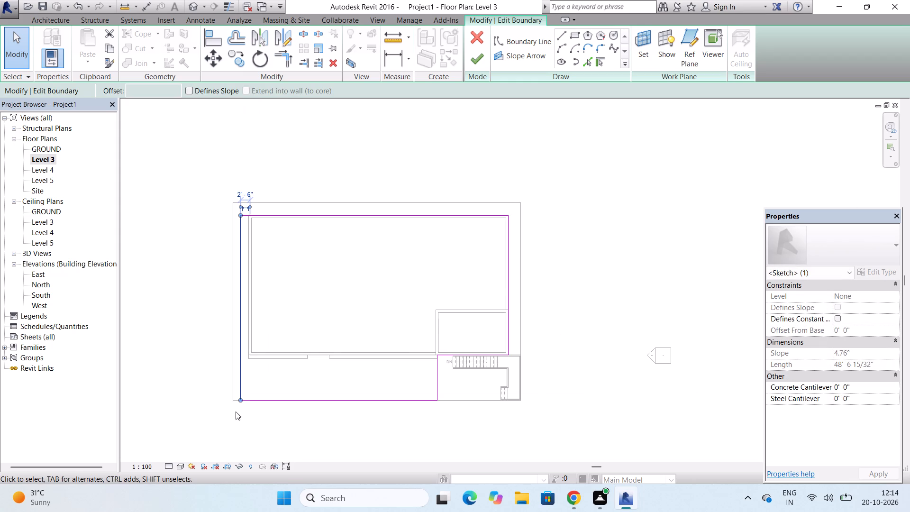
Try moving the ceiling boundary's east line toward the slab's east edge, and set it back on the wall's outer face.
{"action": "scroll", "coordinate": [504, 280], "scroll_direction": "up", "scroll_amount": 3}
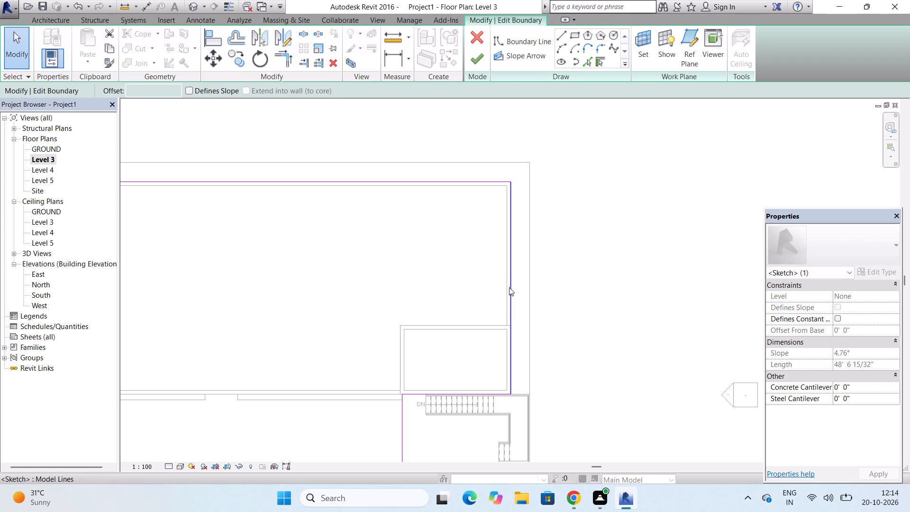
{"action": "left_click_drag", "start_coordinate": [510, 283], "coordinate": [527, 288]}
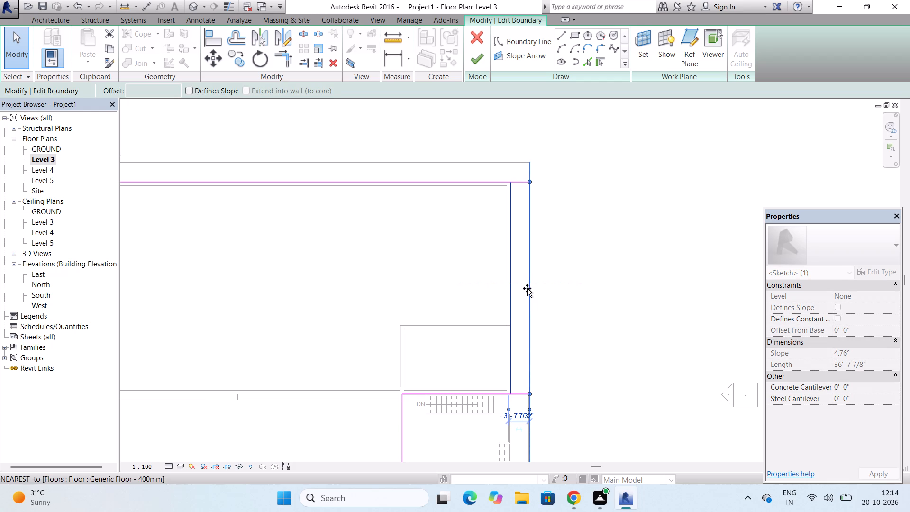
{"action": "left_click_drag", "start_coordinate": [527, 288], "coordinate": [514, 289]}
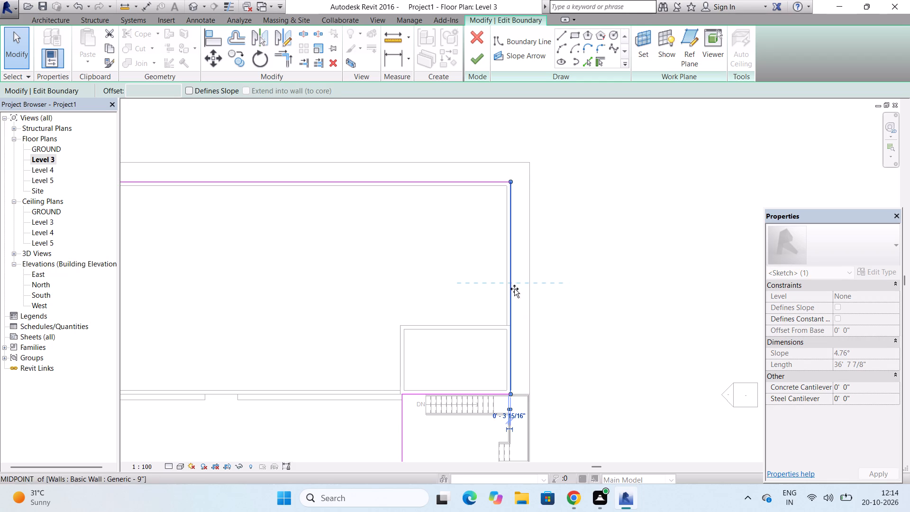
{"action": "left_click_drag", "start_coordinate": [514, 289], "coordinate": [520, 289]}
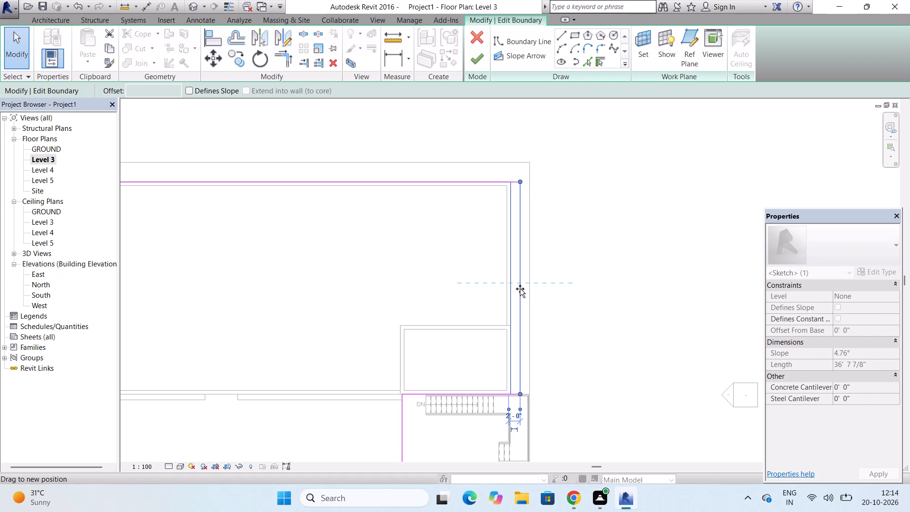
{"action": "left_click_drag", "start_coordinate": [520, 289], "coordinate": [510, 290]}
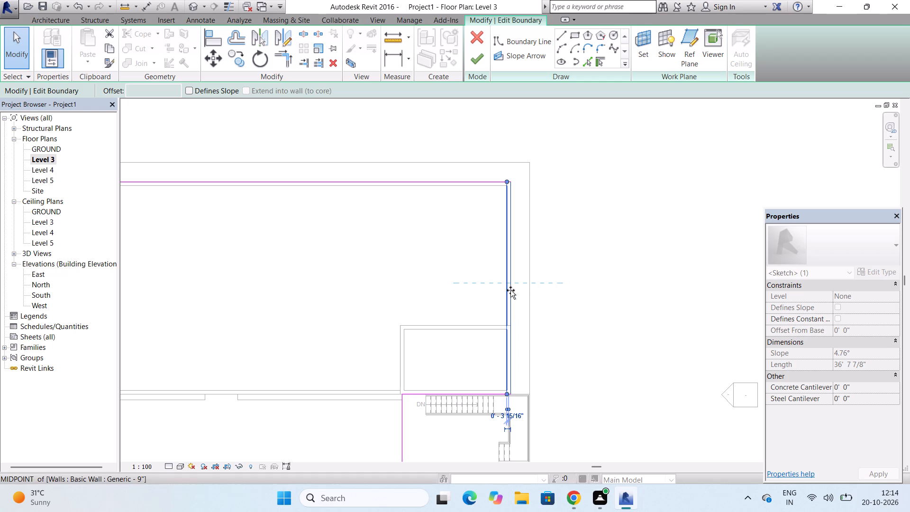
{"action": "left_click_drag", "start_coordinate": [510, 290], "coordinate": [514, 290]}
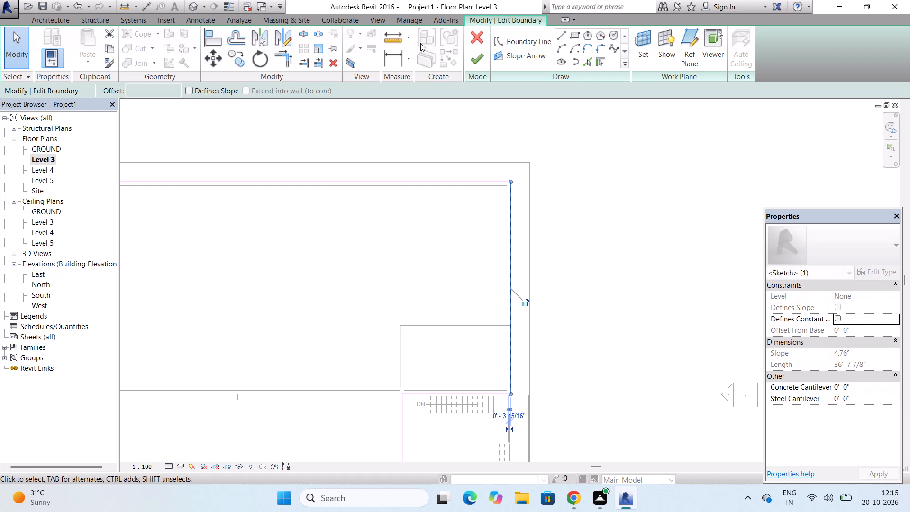
Finish the ceiling boundary edit and deselect the ceiling.
{"action": "left_click", "coordinate": [477, 56]}
{"action": "scroll", "coordinate": [476, 195], "scroll_direction": "down", "scroll_amount": 5}
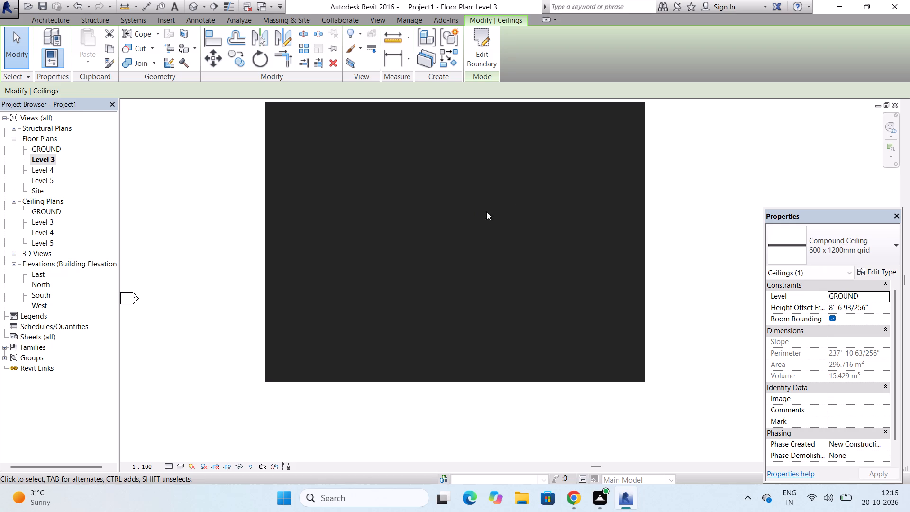
{"action": "left_click", "coordinate": [692, 128]}
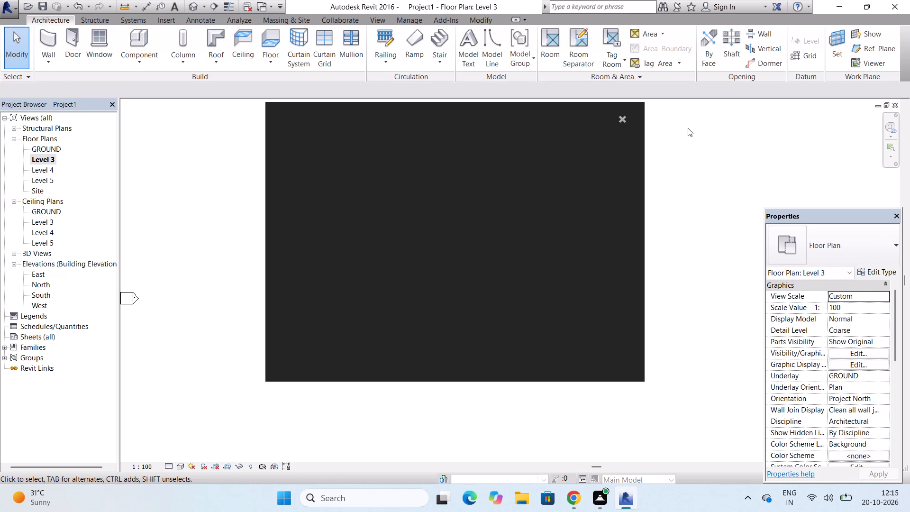
In the South elevation, raise the 600 x 1200mm grid ceiling to the Level 3 line, 10'-0" above GROUND.
{"action": "left_click", "coordinate": [621, 121]}
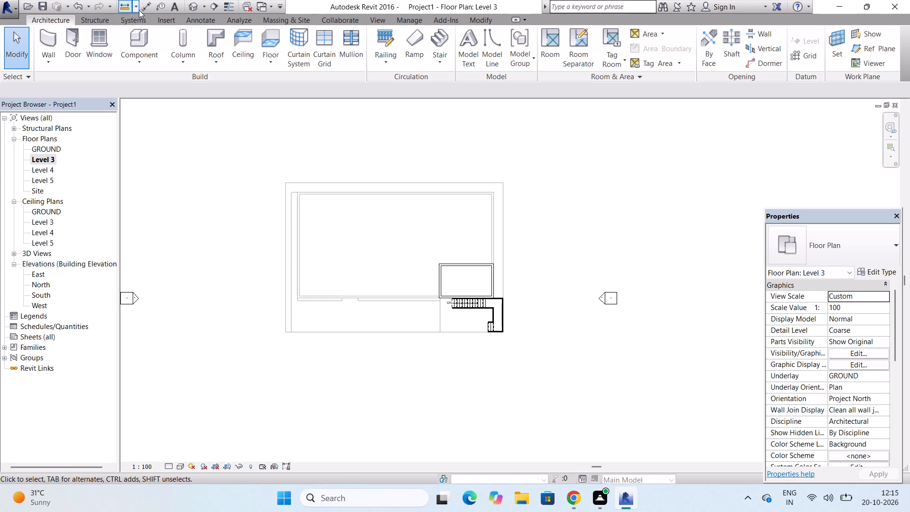
{"action": "left_click", "coordinate": [190, 3]}
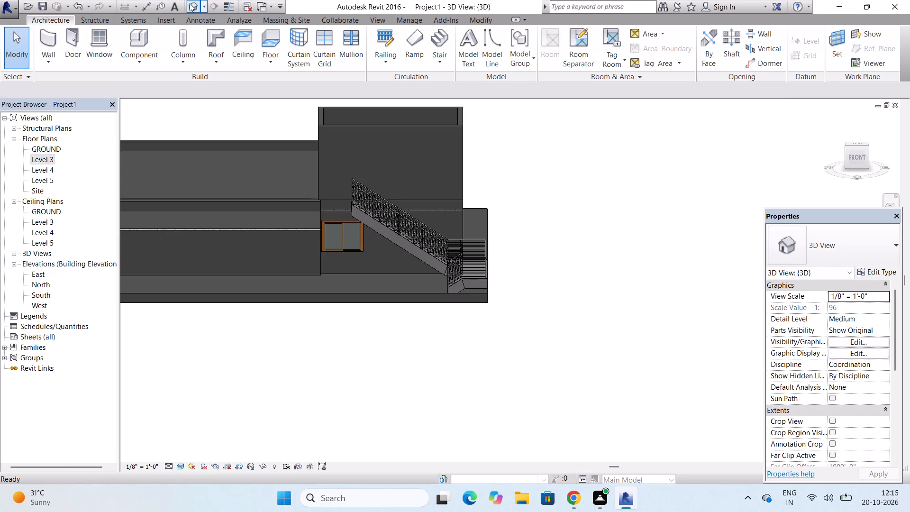
{"action": "scroll", "coordinate": [591, 244], "scroll_direction": "down", "scroll_amount": 3}
{"action": "scroll", "coordinate": [637, 260], "scroll_direction": "down", "scroll_amount": 1}
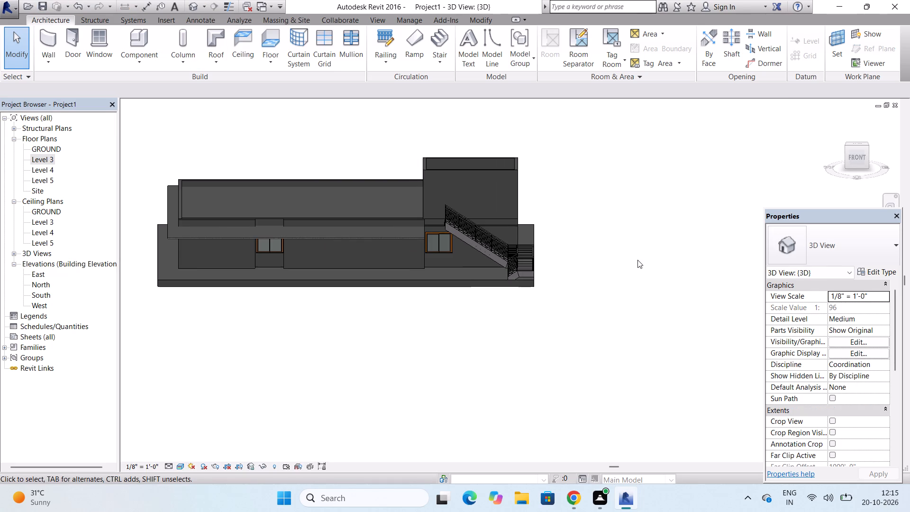
{"action": "scroll", "coordinate": [350, 209], "scroll_direction": "up", "scroll_amount": 8}
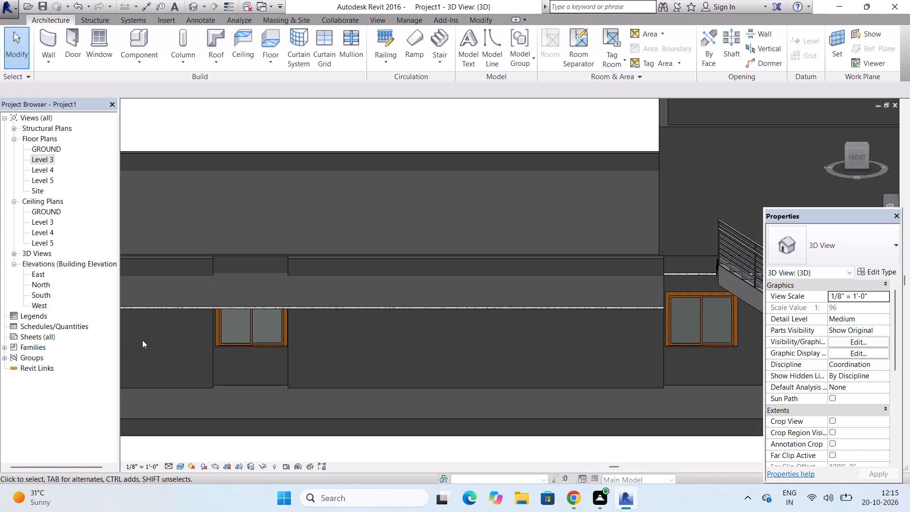
{"action": "double_click", "coordinate": [35, 293]}
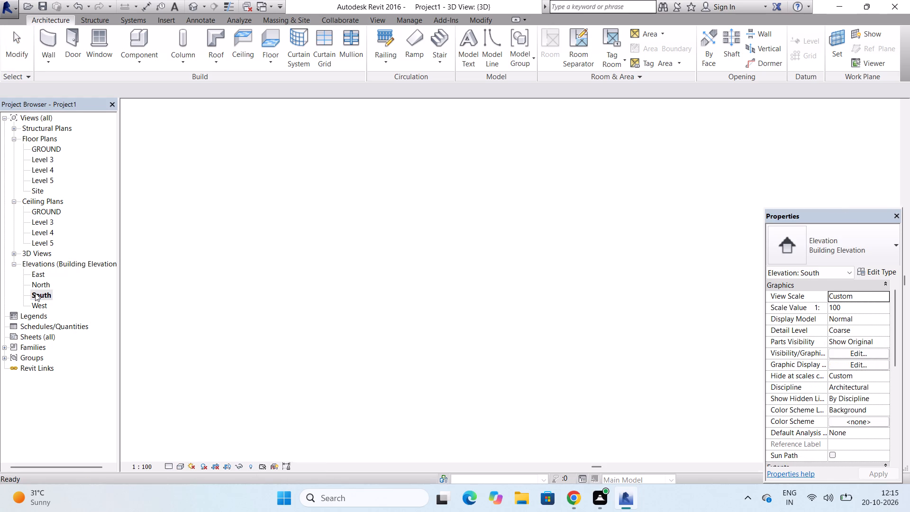
{"action": "scroll", "coordinate": [294, 263], "scroll_direction": "up", "scroll_amount": 3}
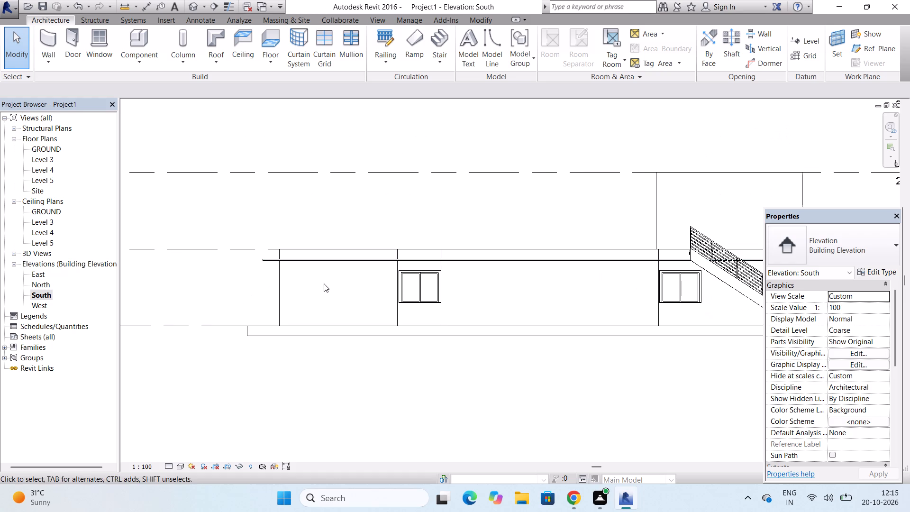
{"action": "scroll", "coordinate": [273, 254], "scroll_direction": "up", "scroll_amount": 6}
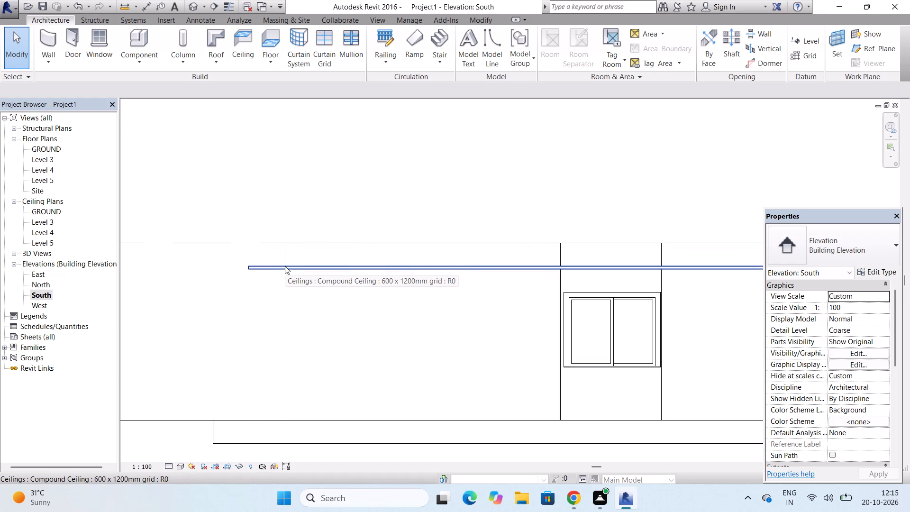
{"action": "left_click_drag", "start_coordinate": [285, 266], "coordinate": [287, 243]}
{"action": "scroll", "coordinate": [274, 273], "scroll_direction": "down", "scroll_amount": 8}
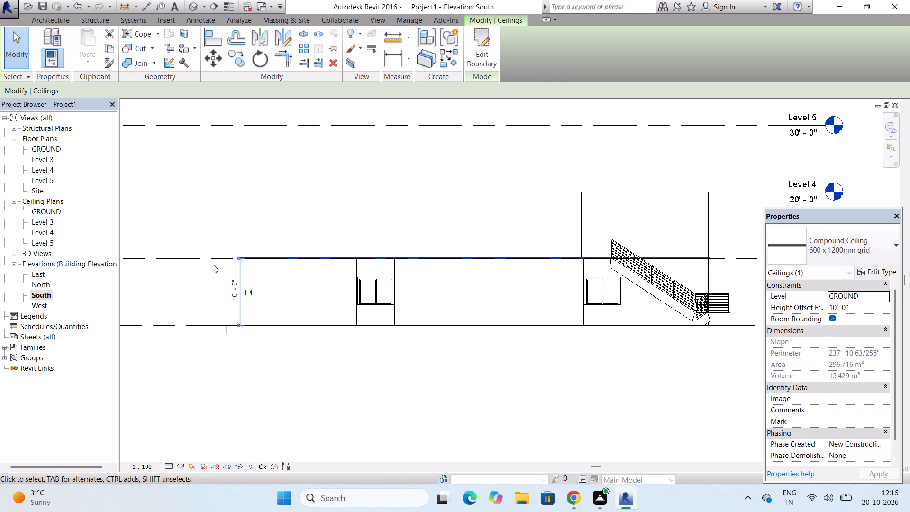
{"action": "key", "text": "Escape"}
{"action": "key", "text": "Escape"}
{"action": "key", "text": "Escape"}
{"action": "key", "text": "Escape"}
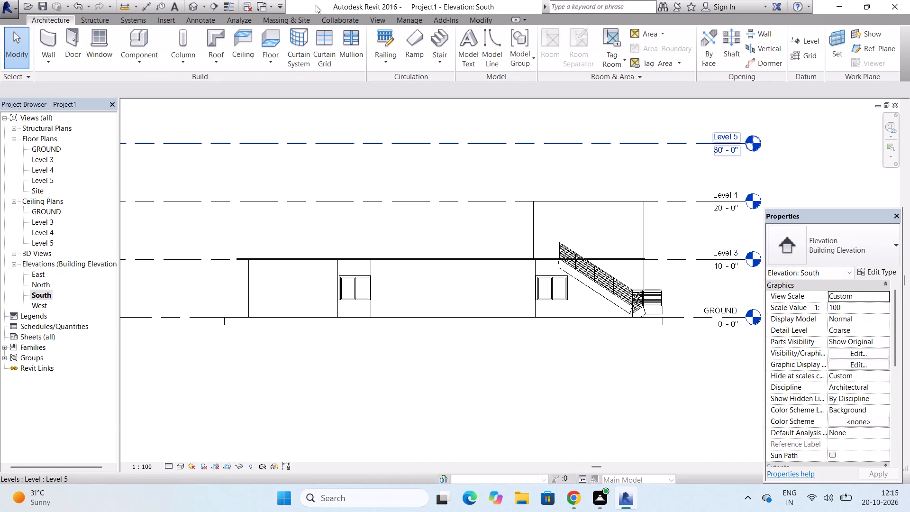
Examine the ceiling edge and the stair's top end in the 3D view and the GROUND floor plan.
{"action": "double_click", "coordinate": [191, 7]}
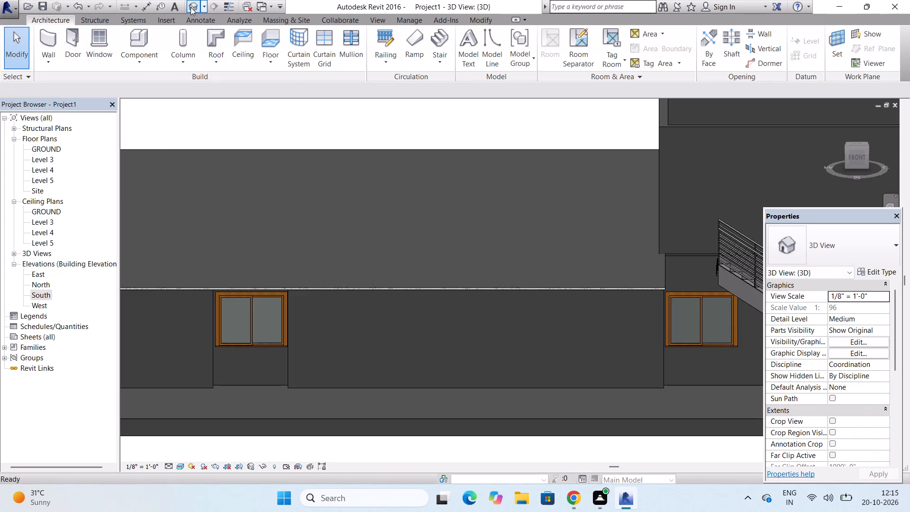
{"action": "scroll", "coordinate": [424, 140], "scroll_direction": "down", "scroll_amount": 5}
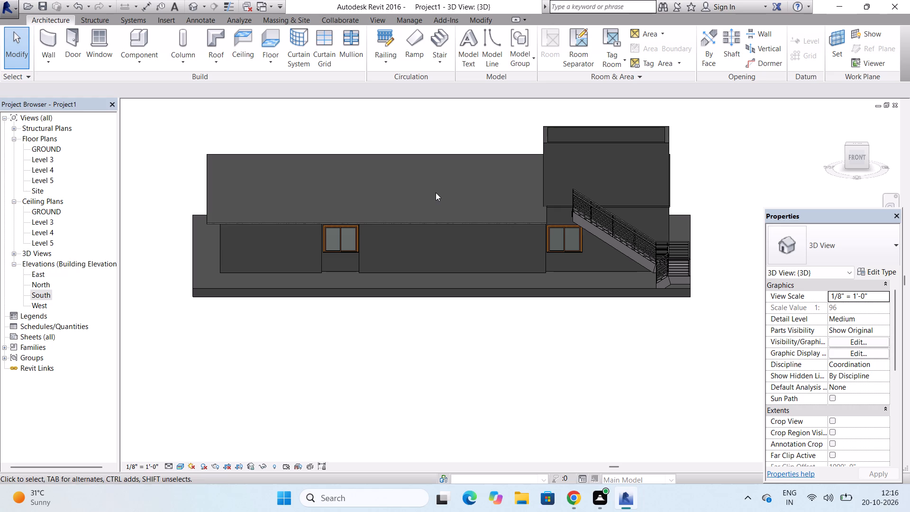
{"action": "scroll", "coordinate": [567, 205], "scroll_direction": "up", "scroll_amount": 3}
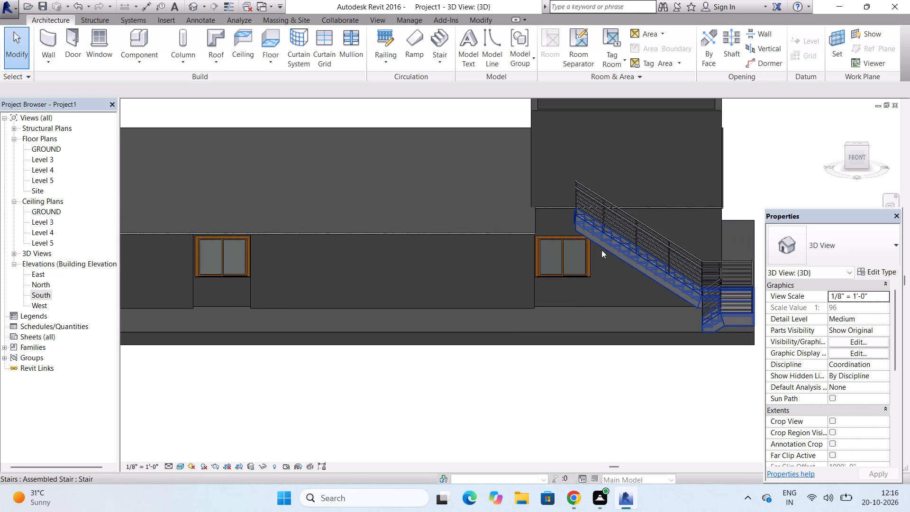
{"action": "scroll", "coordinate": [593, 247], "scroll_direction": "up", "scroll_amount": 4}
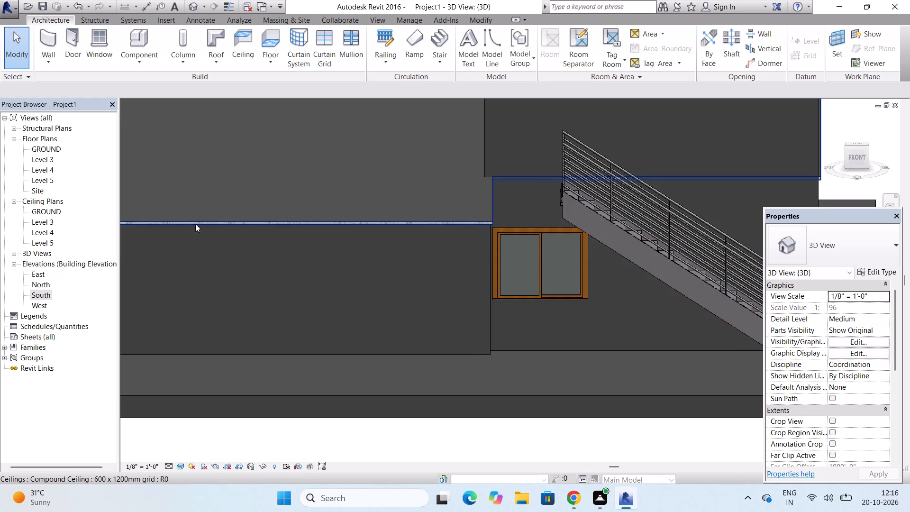
{"action": "double_click", "coordinate": [51, 149]}
{"action": "scroll", "coordinate": [501, 282], "scroll_direction": "up", "scroll_amount": 2}
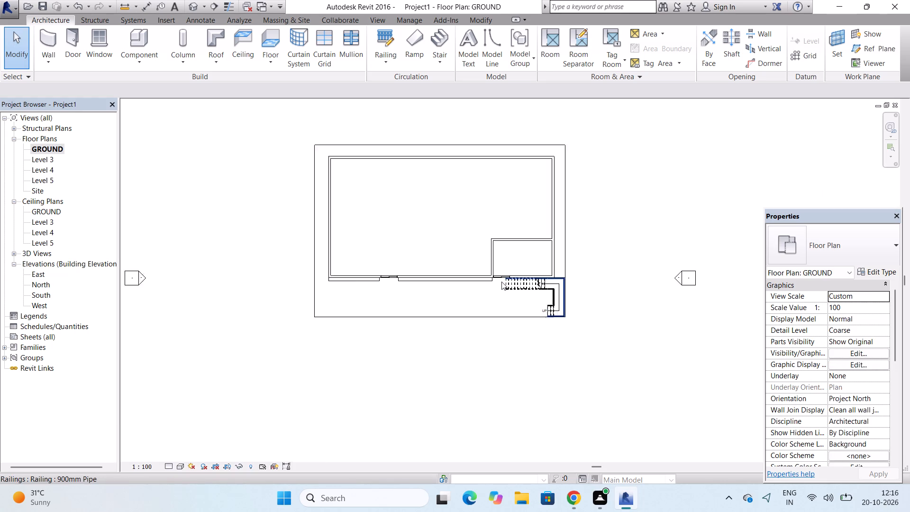
{"action": "scroll", "coordinate": [501, 282], "scroll_direction": "up", "scroll_amount": 3}
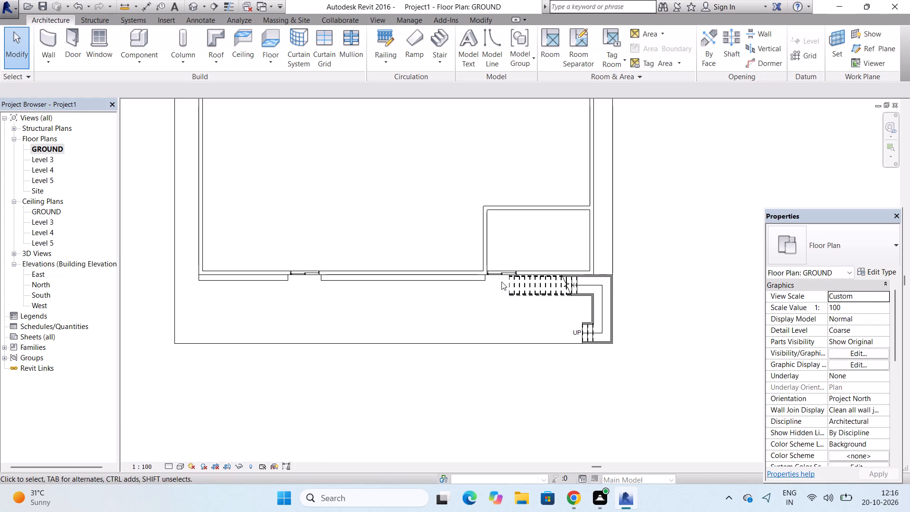
{"action": "scroll", "coordinate": [501, 282], "scroll_direction": "up", "scroll_amount": 4}
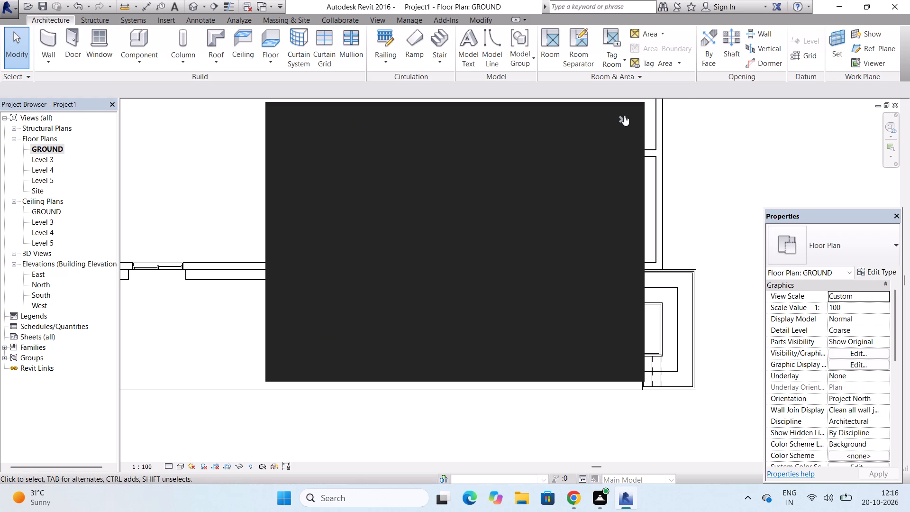
{"action": "left_click", "coordinate": [624, 115]}
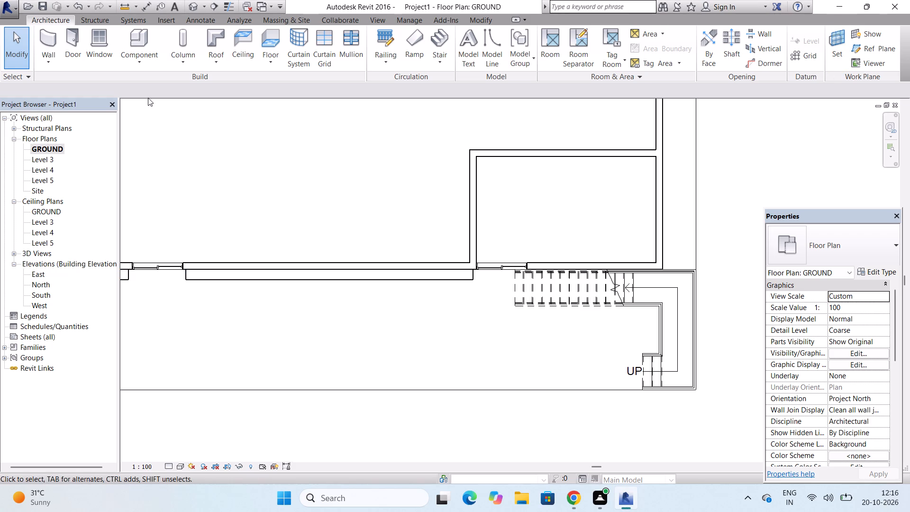
In the Level 3 plan, move the ceiling boundary line beside the stair east to about 2'-6" from the small room's west wall, and finish the edit.
{"action": "double_click", "coordinate": [42, 157]}
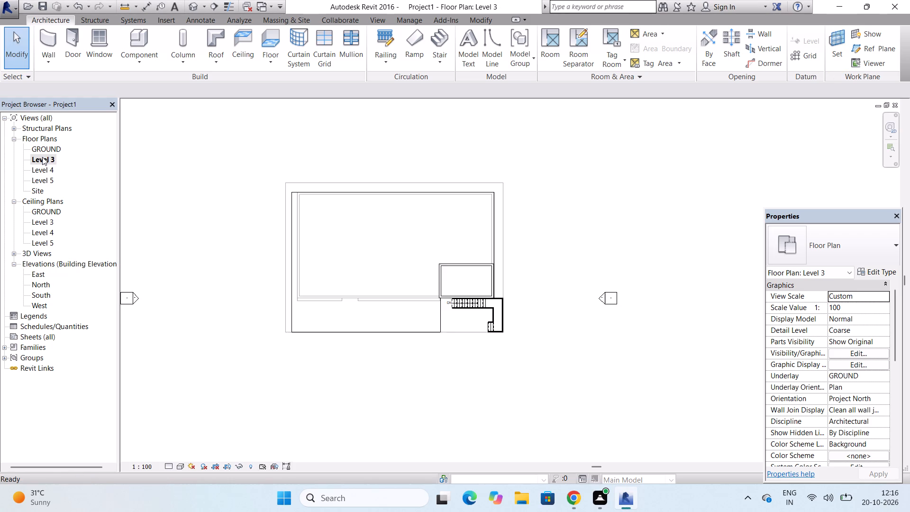
{"action": "scroll", "coordinate": [461, 326], "scroll_direction": "up", "scroll_amount": 5}
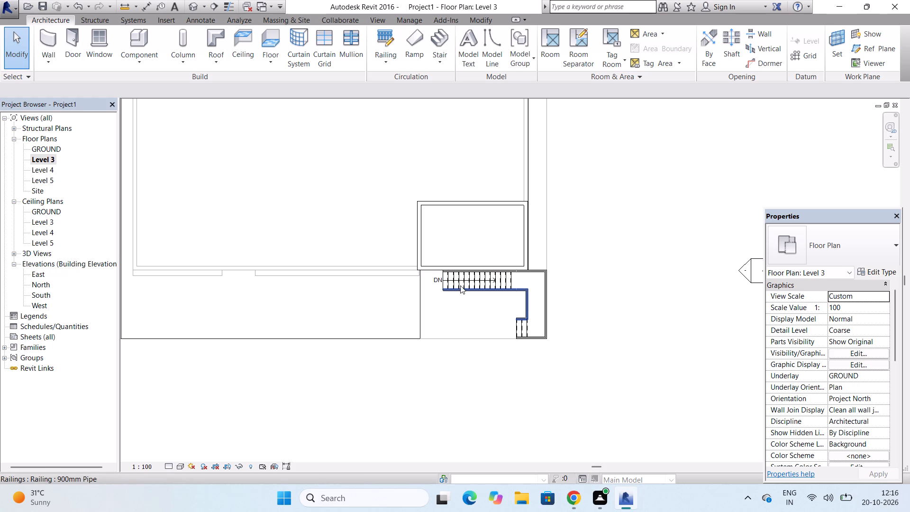
{"action": "scroll", "coordinate": [431, 293], "scroll_direction": "up", "scroll_amount": 6}
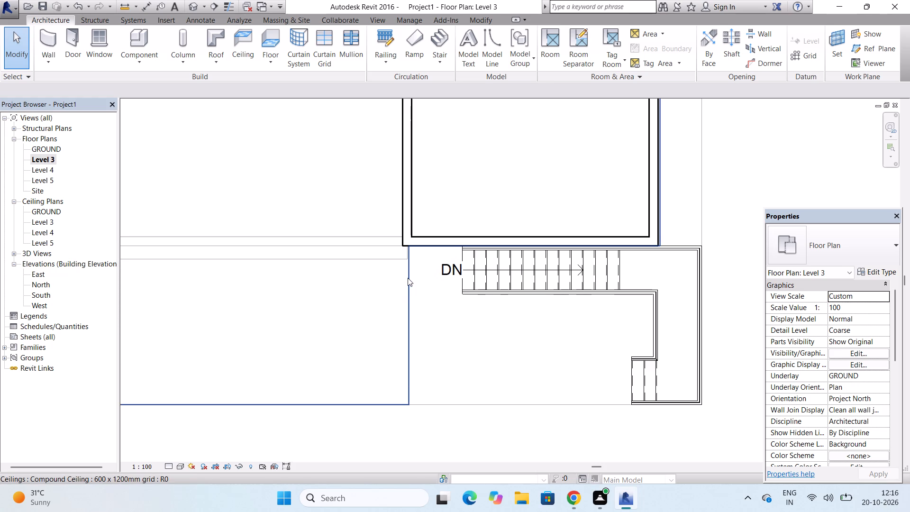
{"action": "left_click", "coordinate": [409, 285]}
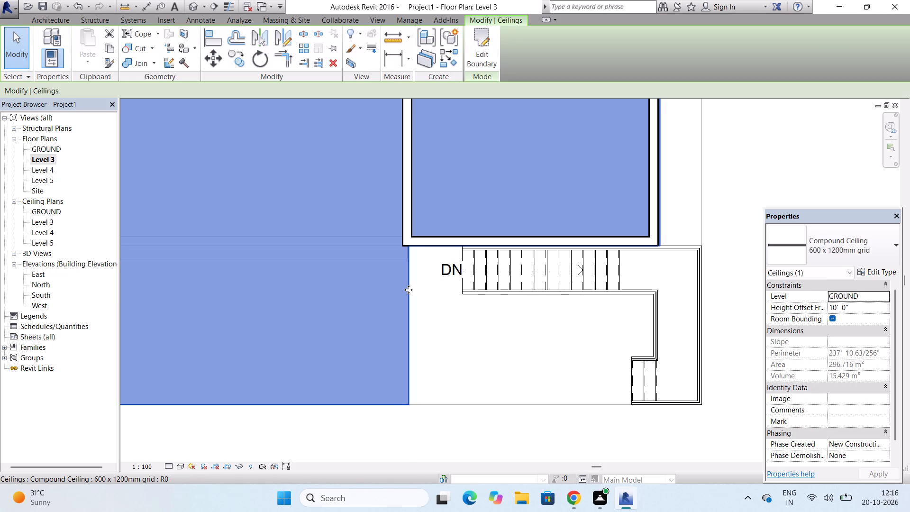
{"action": "double_click", "coordinate": [409, 290]}
{"action": "left_click_drag", "start_coordinate": [407, 293], "coordinate": [413, 293]}
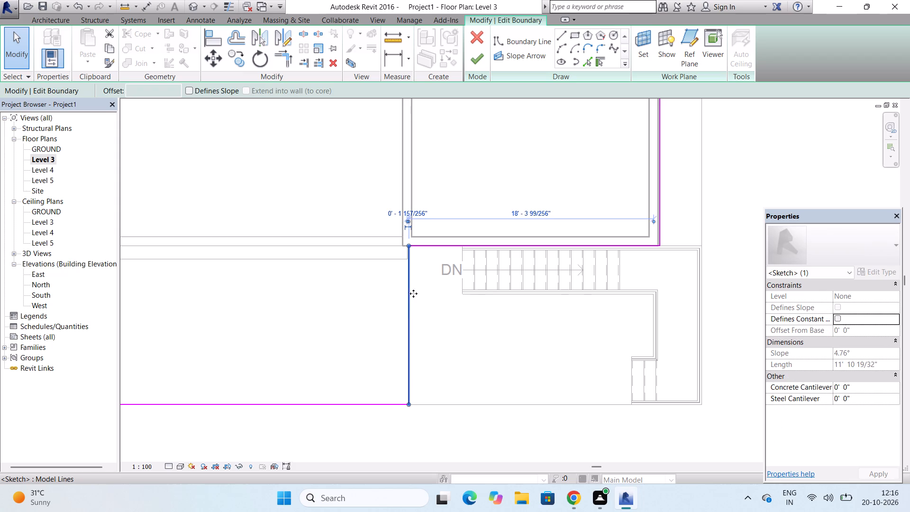
{"action": "left_click_drag", "start_coordinate": [413, 293], "coordinate": [429, 294]}
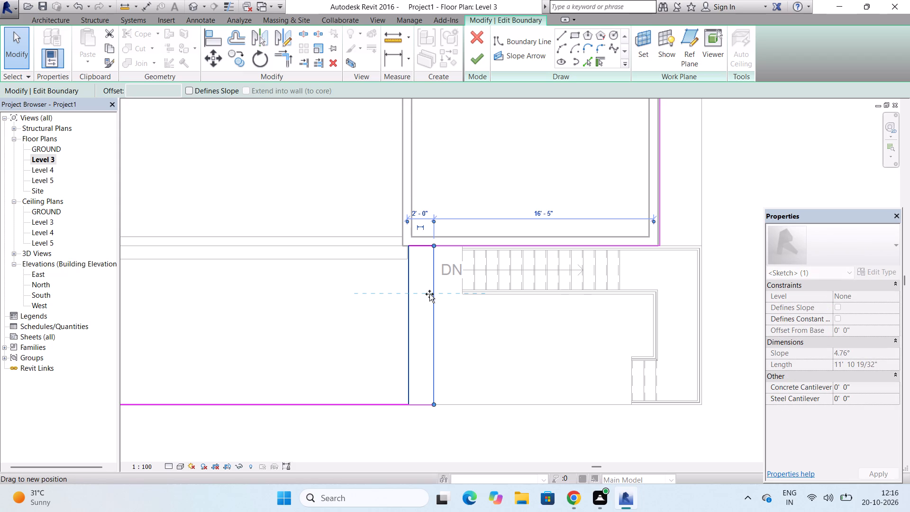
{"action": "left_click_drag", "start_coordinate": [429, 294], "coordinate": [425, 294]}
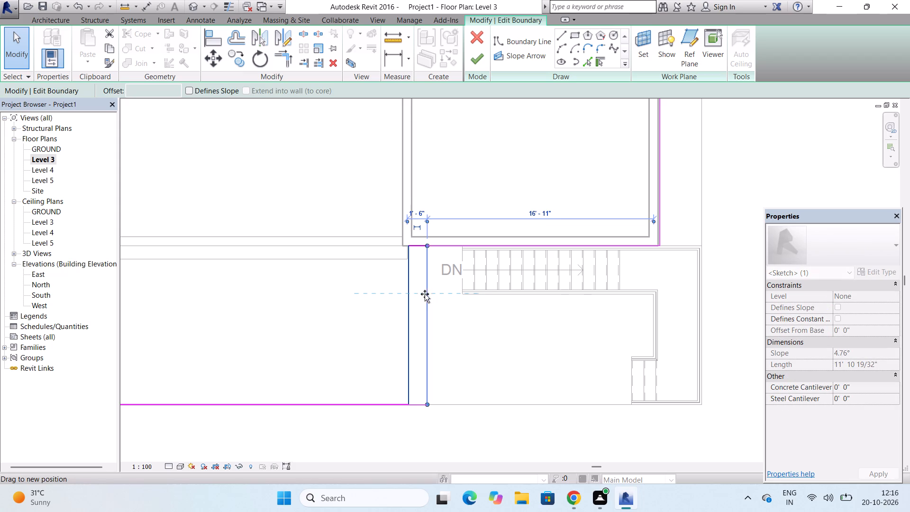
{"action": "left_click_drag", "start_coordinate": [425, 294], "coordinate": [414, 294]}
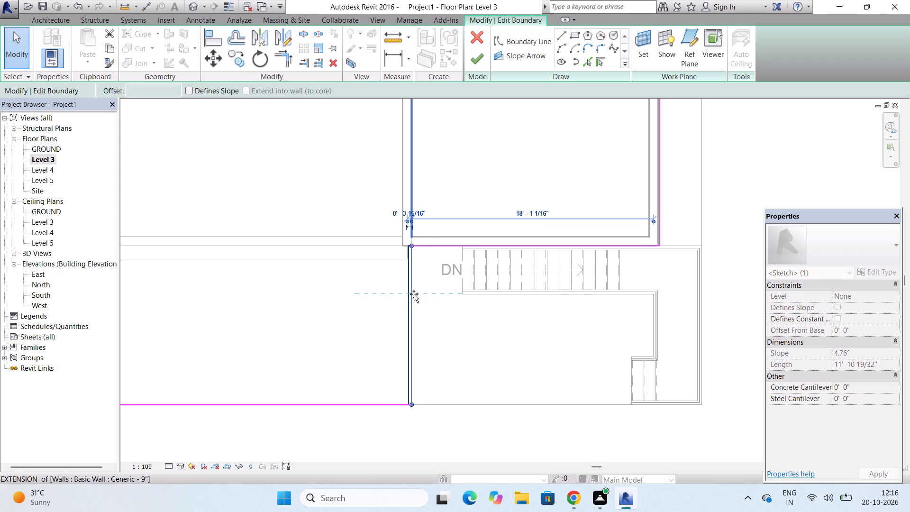
{"action": "left_click_drag", "start_coordinate": [414, 294], "coordinate": [417, 294]}
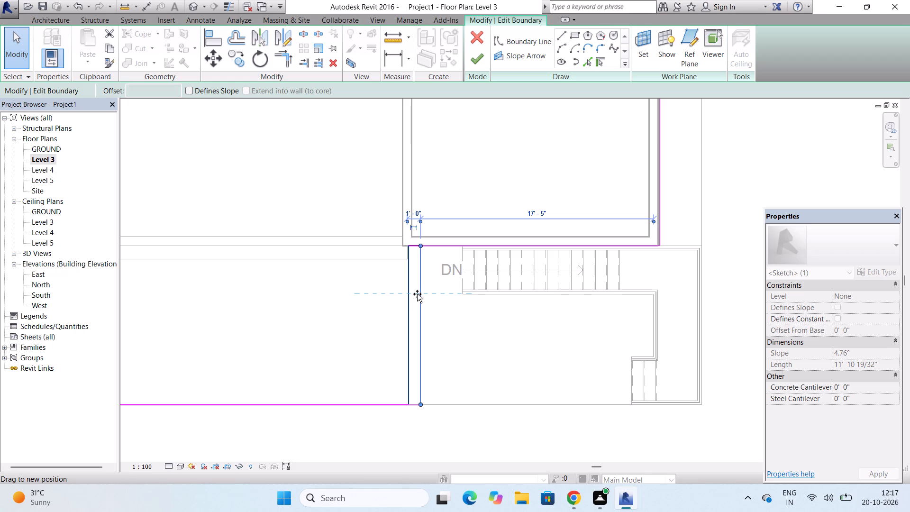
{"action": "left_click_drag", "start_coordinate": [417, 294], "coordinate": [440, 294]}
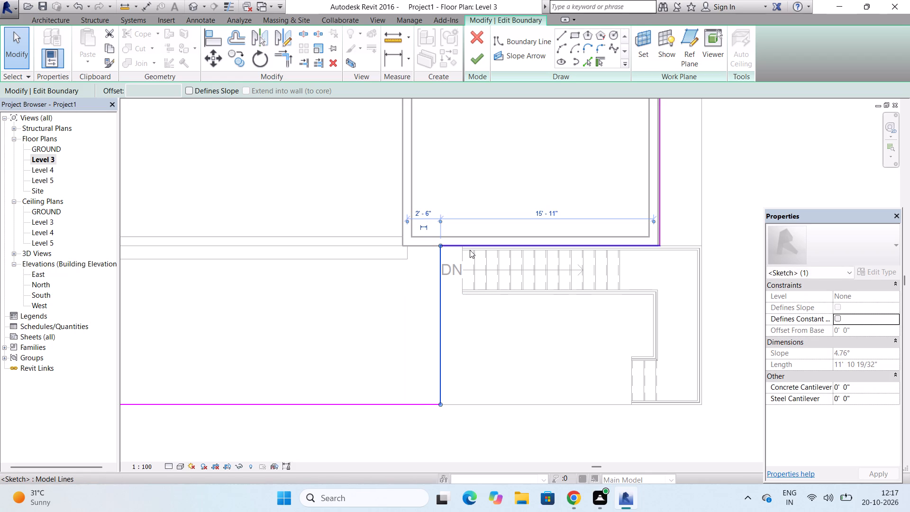
{"action": "left_click", "coordinate": [479, 59]}
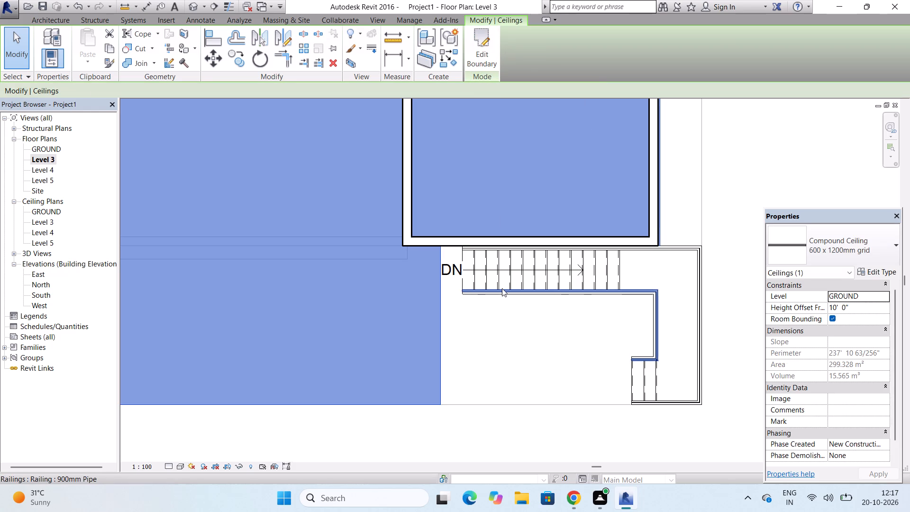
Open the stair beside the small room for component editing in the Level 3 plan.
{"action": "left_click_drag", "start_coordinate": [685, 219], "coordinate": [672, 257]}
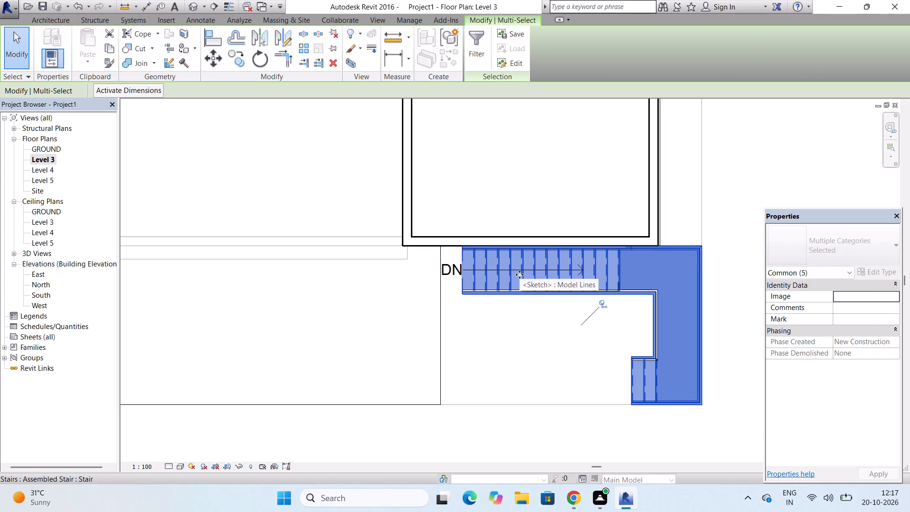
{"action": "double_click", "coordinate": [519, 274]}
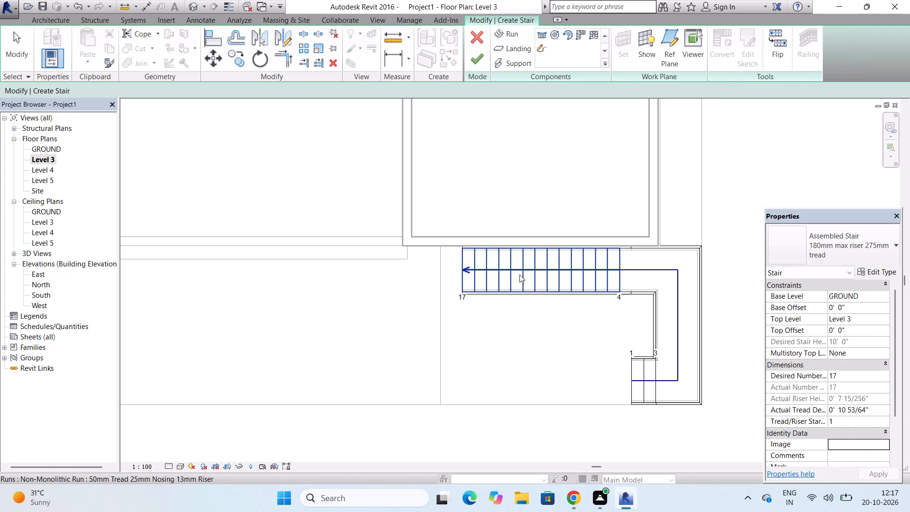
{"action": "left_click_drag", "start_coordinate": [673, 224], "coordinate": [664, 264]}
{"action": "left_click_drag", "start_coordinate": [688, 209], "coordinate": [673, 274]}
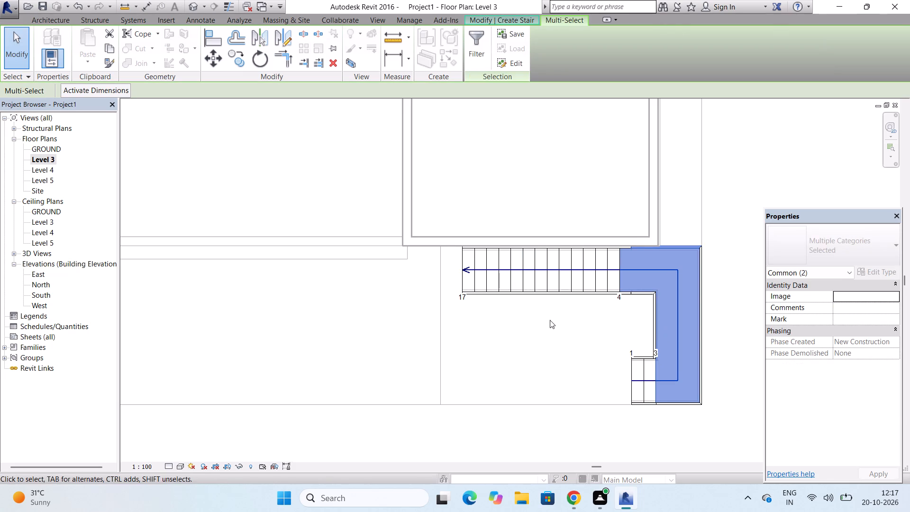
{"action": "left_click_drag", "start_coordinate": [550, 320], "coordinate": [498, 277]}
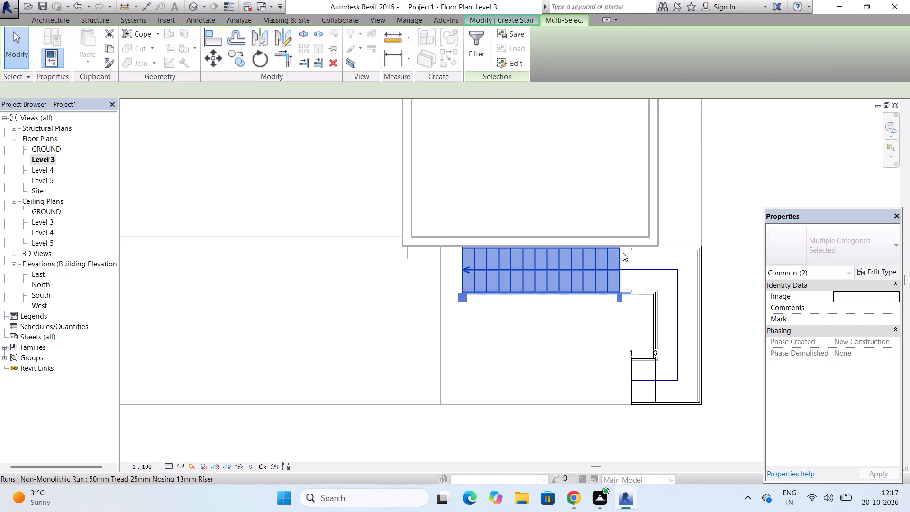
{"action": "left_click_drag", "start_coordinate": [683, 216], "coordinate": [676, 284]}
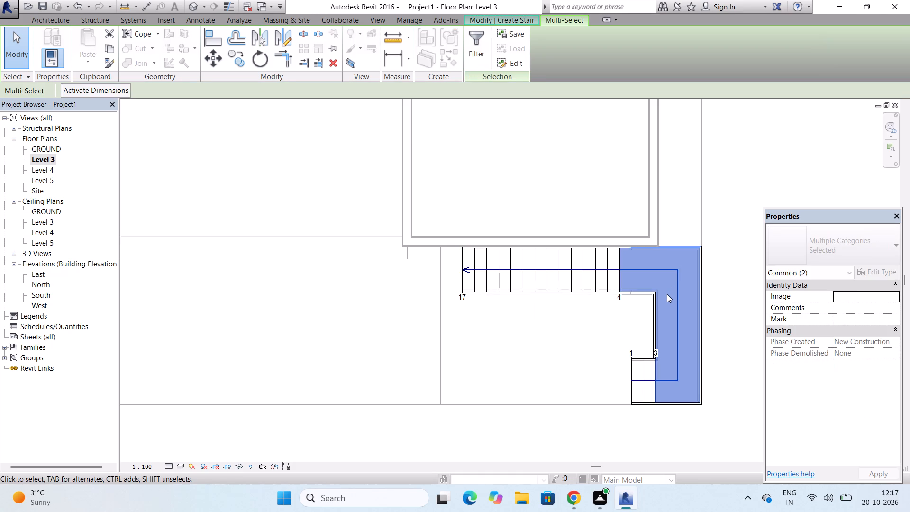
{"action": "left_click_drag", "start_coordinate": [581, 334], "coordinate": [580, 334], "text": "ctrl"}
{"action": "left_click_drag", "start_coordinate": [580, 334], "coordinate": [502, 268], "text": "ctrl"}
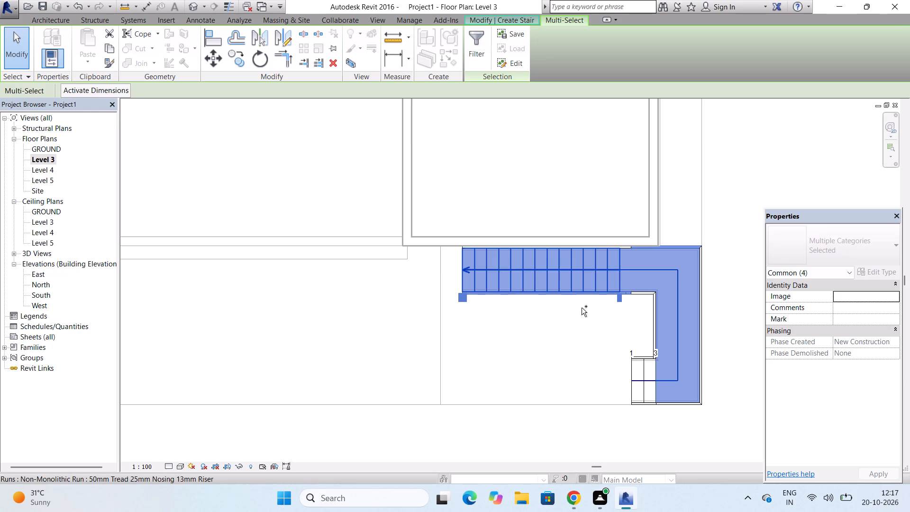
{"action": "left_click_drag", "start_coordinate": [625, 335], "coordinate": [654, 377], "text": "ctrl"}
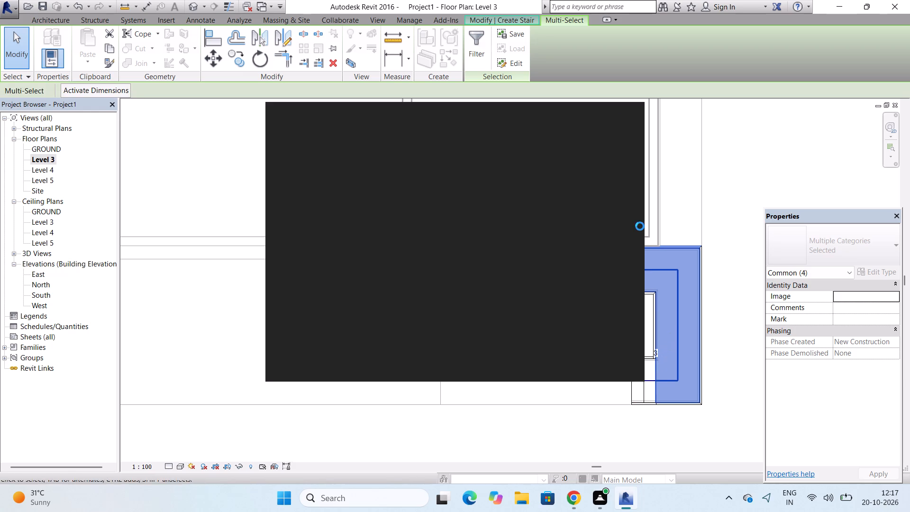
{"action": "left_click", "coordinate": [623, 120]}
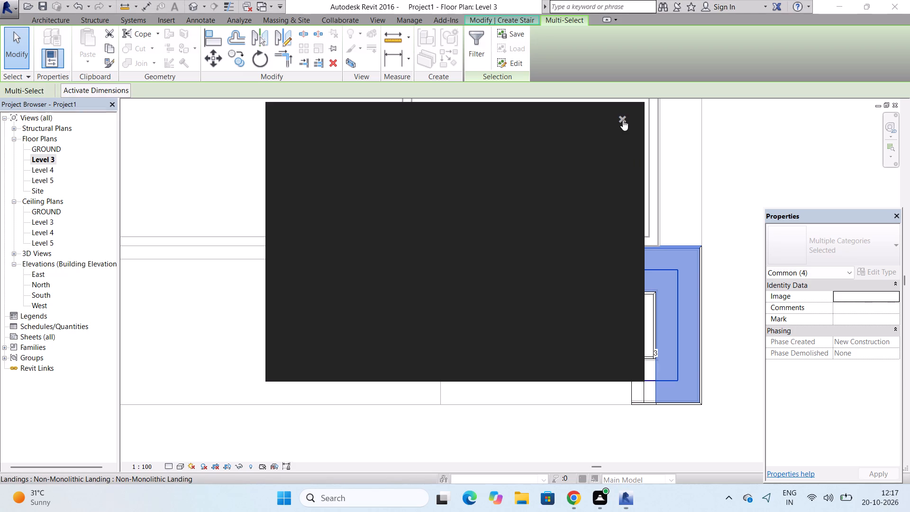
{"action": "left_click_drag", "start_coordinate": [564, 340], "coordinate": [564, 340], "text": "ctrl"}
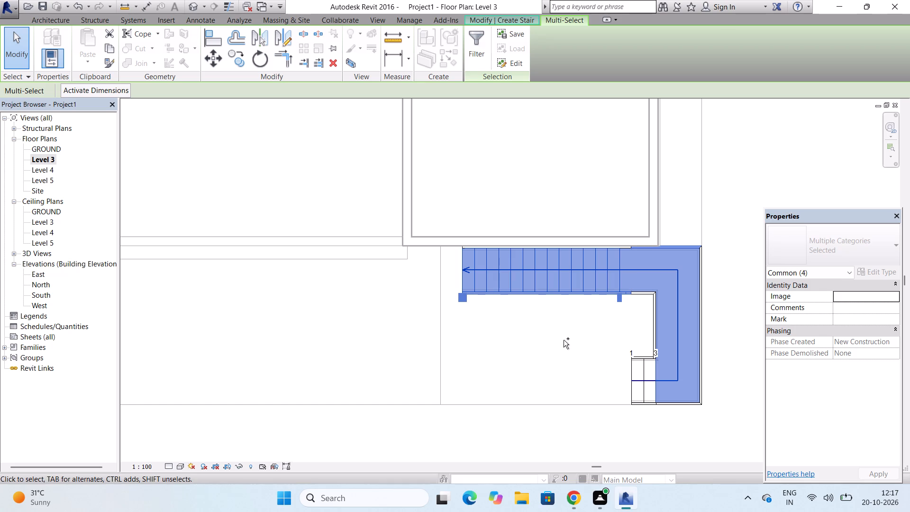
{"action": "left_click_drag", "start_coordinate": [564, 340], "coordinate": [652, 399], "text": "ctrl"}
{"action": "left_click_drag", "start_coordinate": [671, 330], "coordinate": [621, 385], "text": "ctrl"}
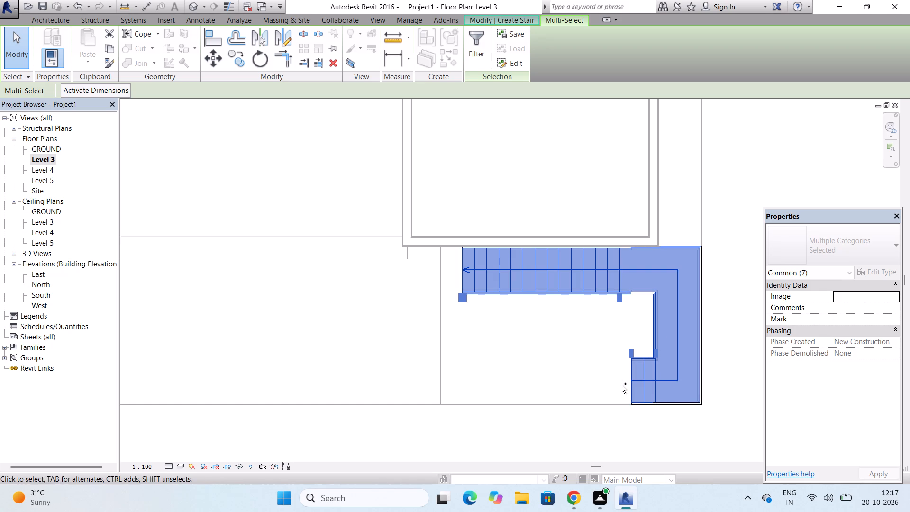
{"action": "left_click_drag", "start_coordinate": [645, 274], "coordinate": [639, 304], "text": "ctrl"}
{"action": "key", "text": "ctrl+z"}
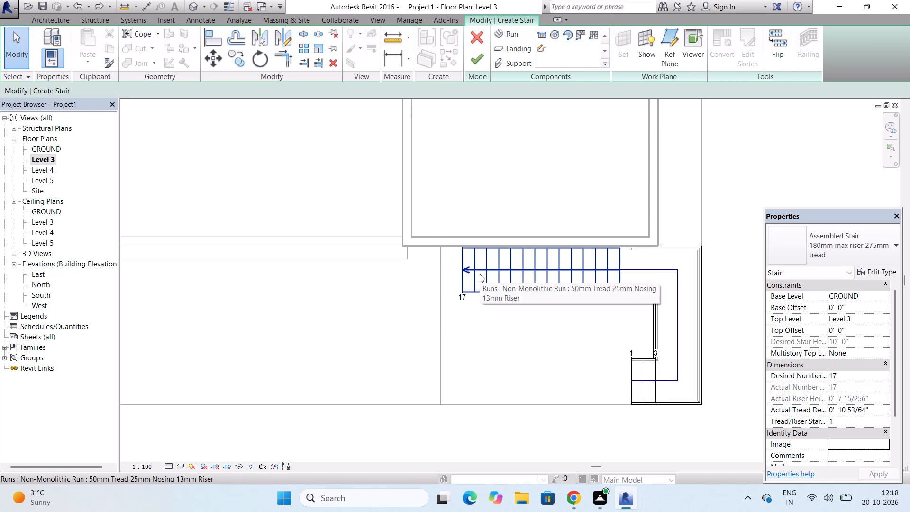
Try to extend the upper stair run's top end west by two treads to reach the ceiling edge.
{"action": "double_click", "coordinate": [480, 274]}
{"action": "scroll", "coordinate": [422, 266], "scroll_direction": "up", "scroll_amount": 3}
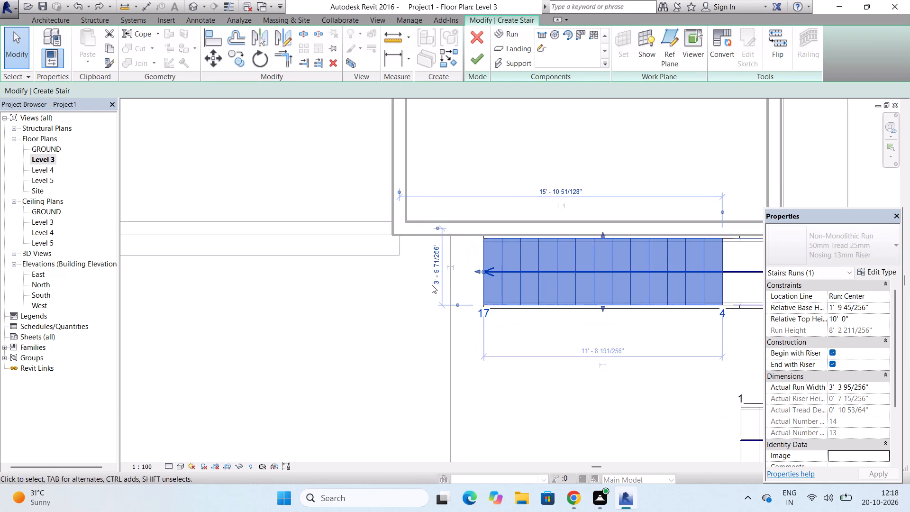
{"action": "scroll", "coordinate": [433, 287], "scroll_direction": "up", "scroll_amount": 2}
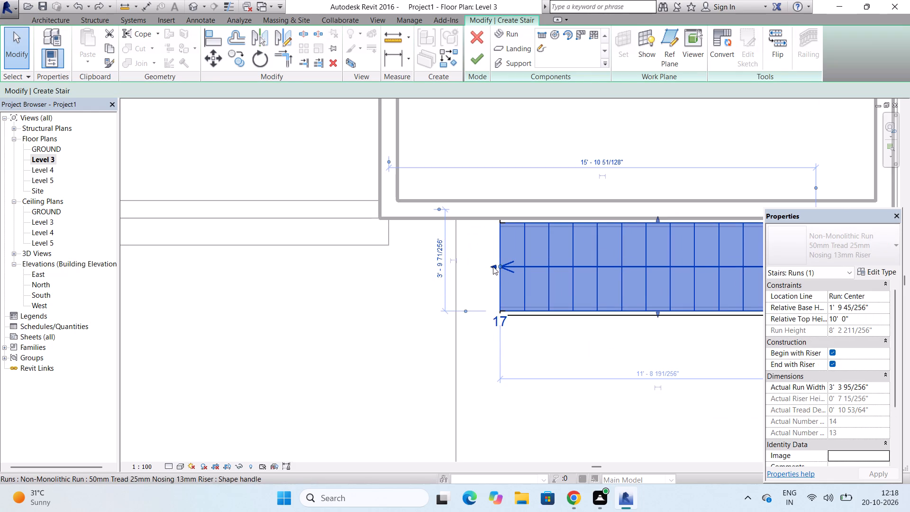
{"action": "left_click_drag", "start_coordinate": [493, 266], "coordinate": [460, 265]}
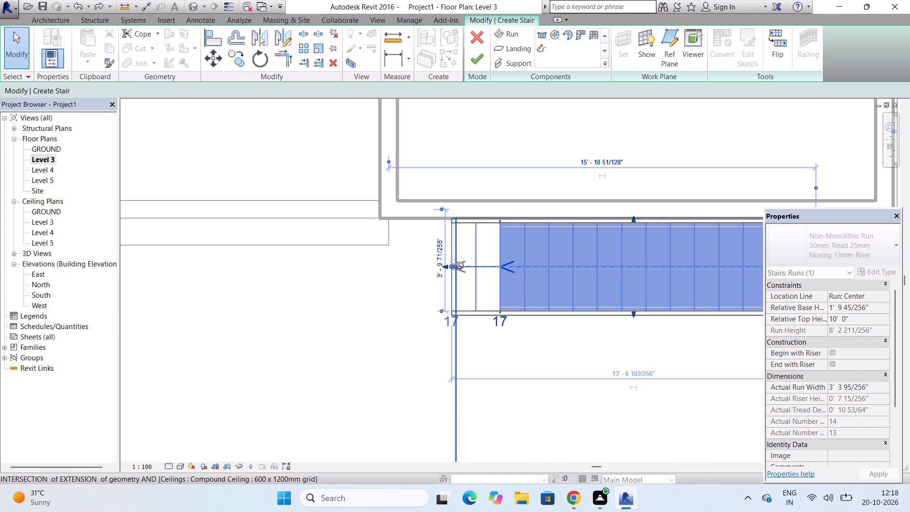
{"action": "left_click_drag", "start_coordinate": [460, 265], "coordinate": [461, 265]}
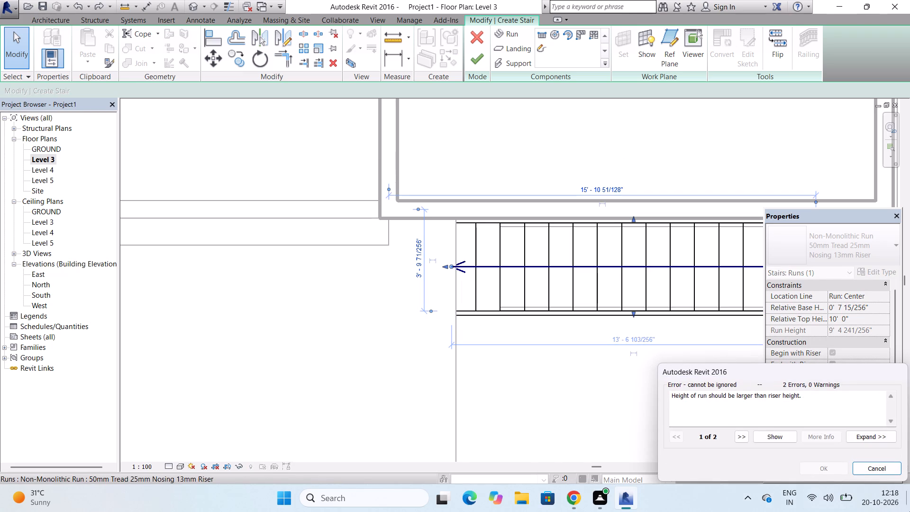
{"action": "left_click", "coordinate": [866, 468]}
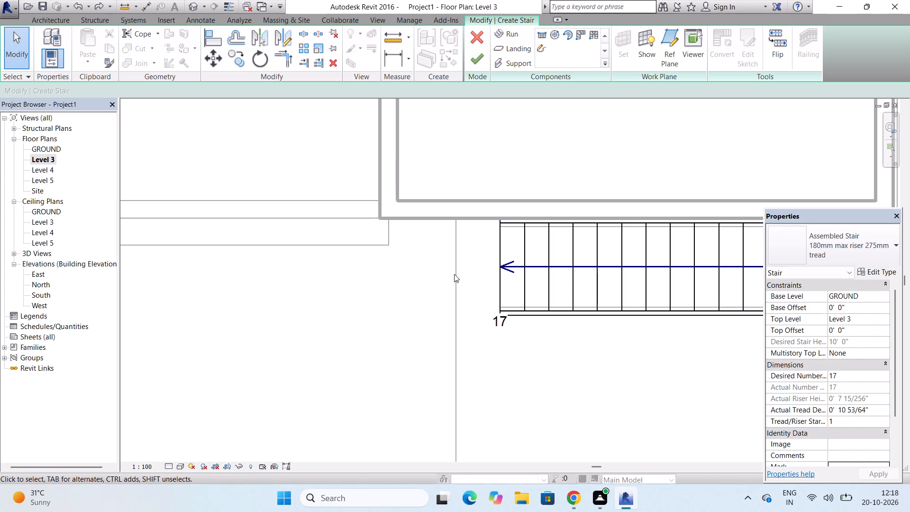
Extend the upper stair run's top end west by one tread, giving the run 15 risers and 14 treads.
{"action": "left_click", "coordinate": [502, 282]}
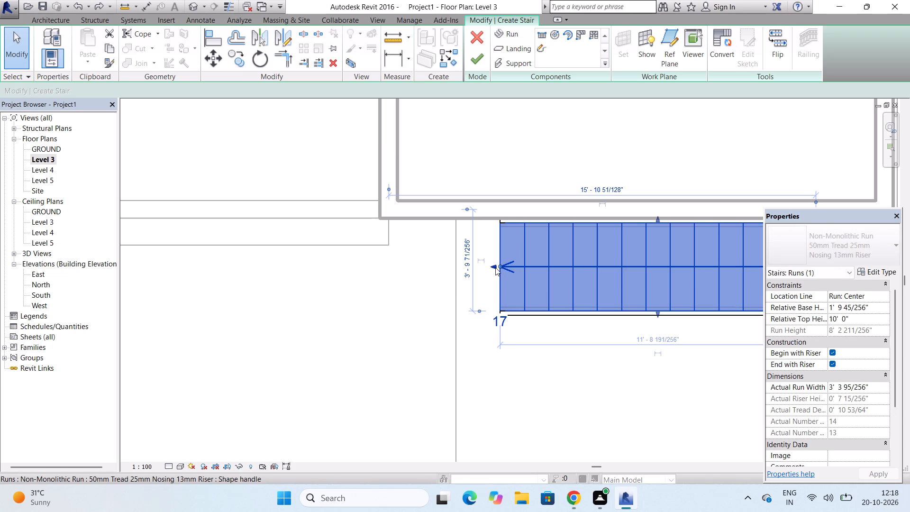
{"action": "left_click_drag", "start_coordinate": [494, 265], "coordinate": [485, 271]}
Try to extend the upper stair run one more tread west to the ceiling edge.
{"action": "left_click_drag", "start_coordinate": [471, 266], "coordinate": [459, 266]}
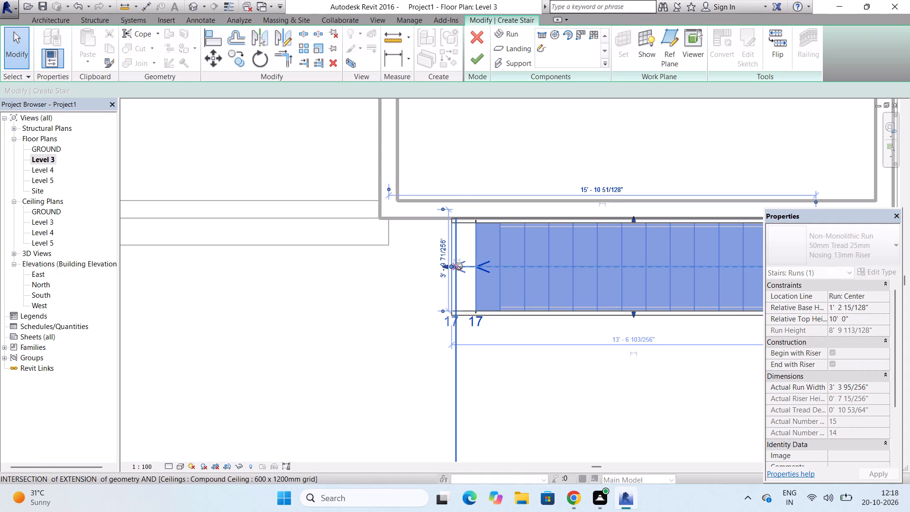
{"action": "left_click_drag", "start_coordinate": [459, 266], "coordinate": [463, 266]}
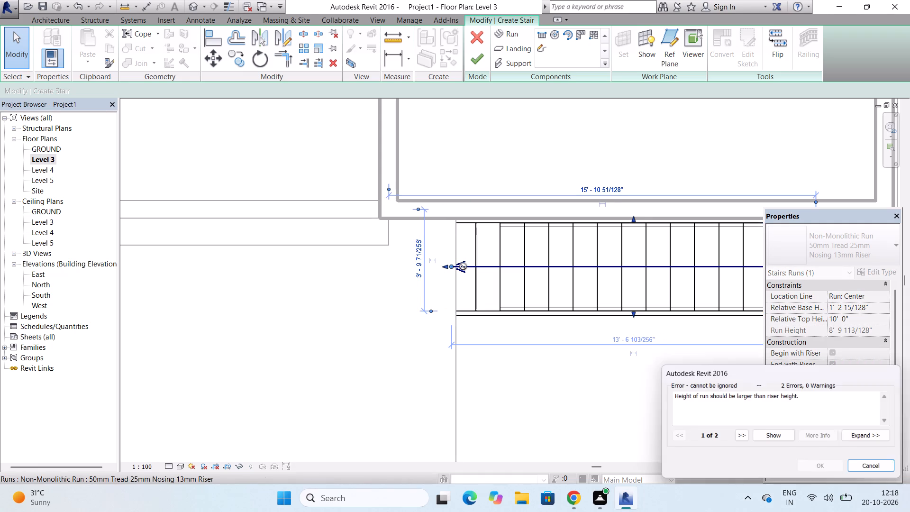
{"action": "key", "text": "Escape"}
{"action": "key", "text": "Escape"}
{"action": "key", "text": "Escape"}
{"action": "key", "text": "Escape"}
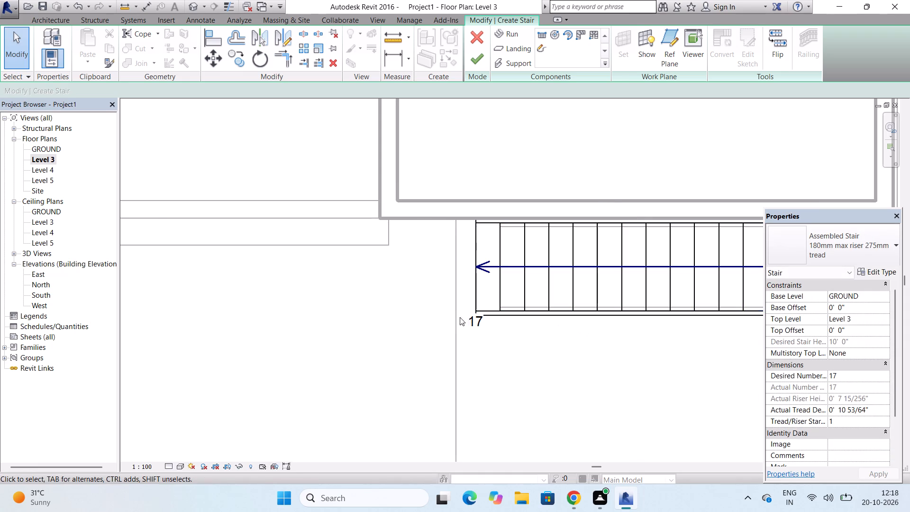
Finish the stair edit.
{"action": "left_click", "coordinate": [454, 311]}
{"action": "left_click", "coordinate": [482, 52]}
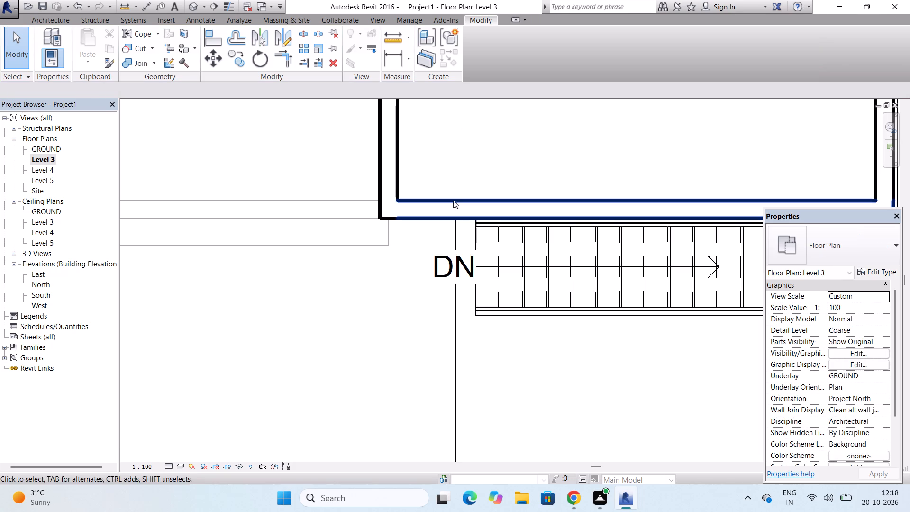
Move the ceiling boundary line beside the stair east to the stair's top end, about 3'-3" from the small room's west wall, and finish the edit.
{"action": "left_click", "coordinate": [457, 300]}
{"action": "left_click", "coordinate": [457, 300]}
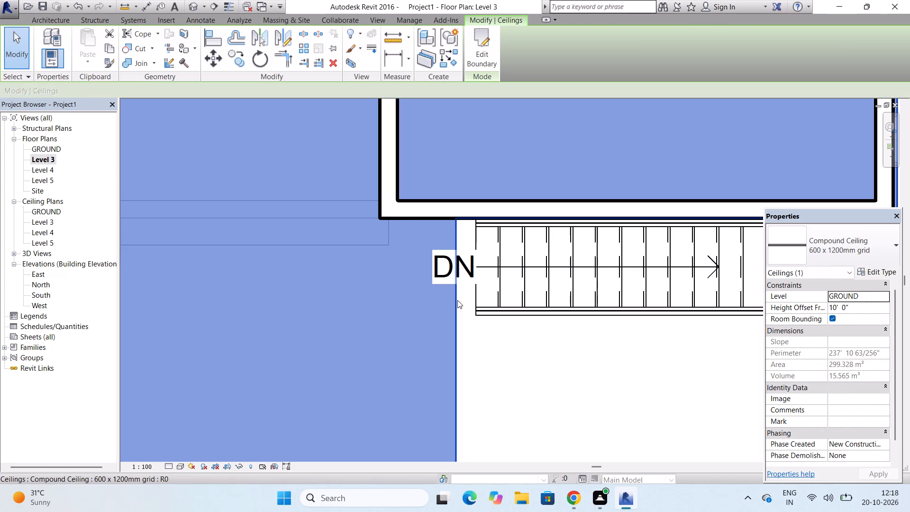
{"action": "left_click", "coordinate": [457, 300]}
{"action": "left_click_drag", "start_coordinate": [455, 288], "coordinate": [473, 287]}
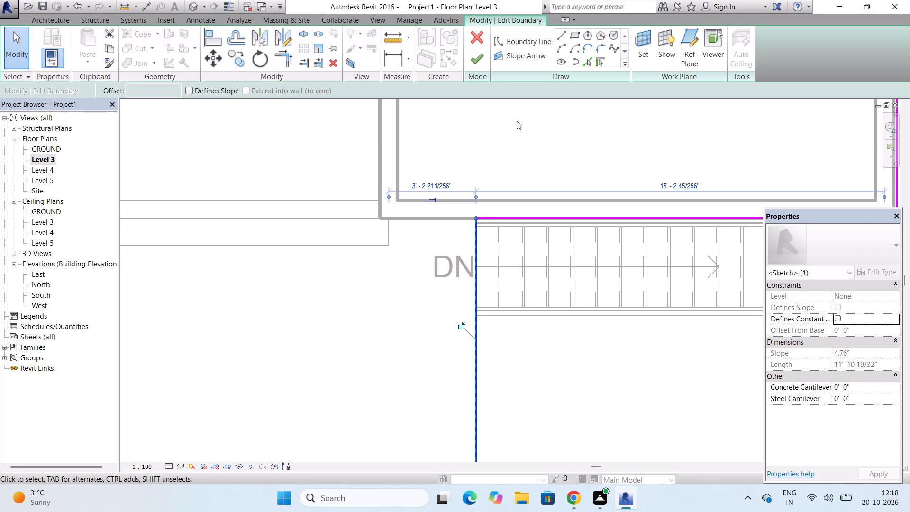
{"action": "left_click", "coordinate": [478, 57]}
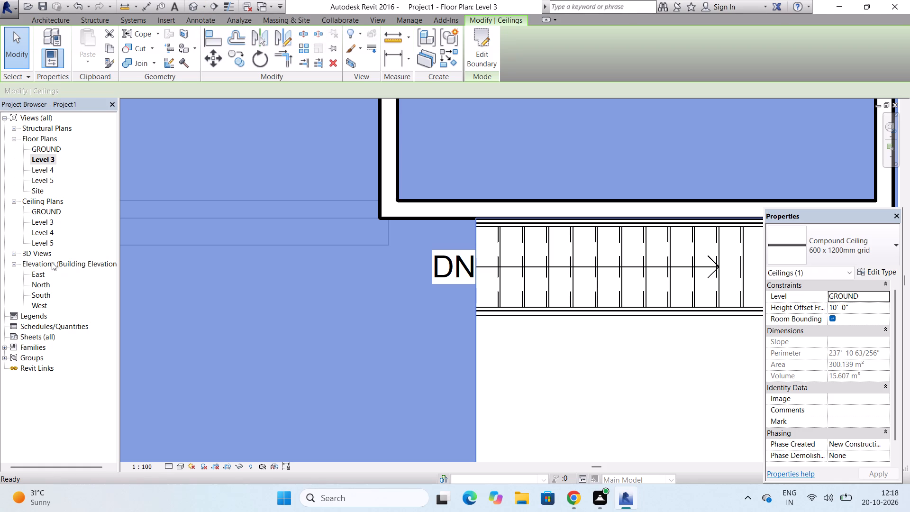
In the 3D view, examine where the ceiling meets the stair's top end, and inspect the stair's lower stringer and run in stair editing.
{"action": "left_click", "coordinate": [195, 8]}
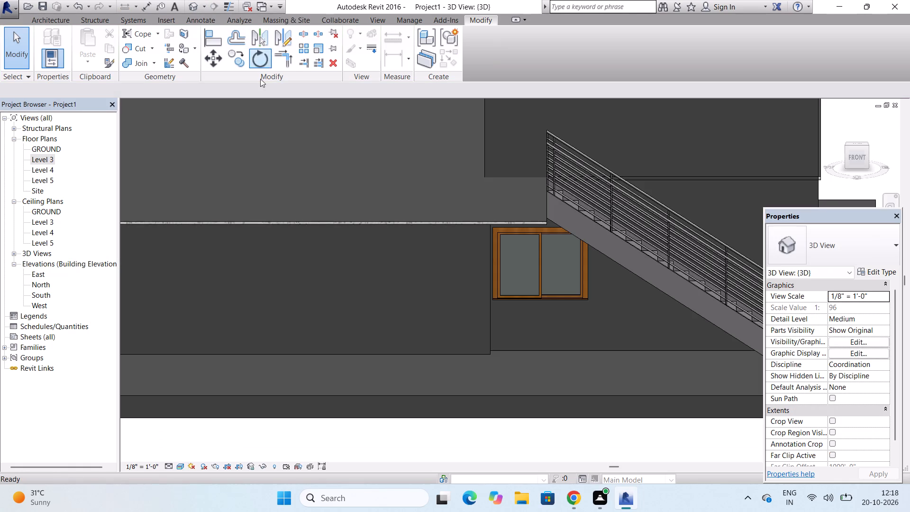
{"action": "scroll", "coordinate": [282, 165], "scroll_direction": "down", "scroll_amount": 3}
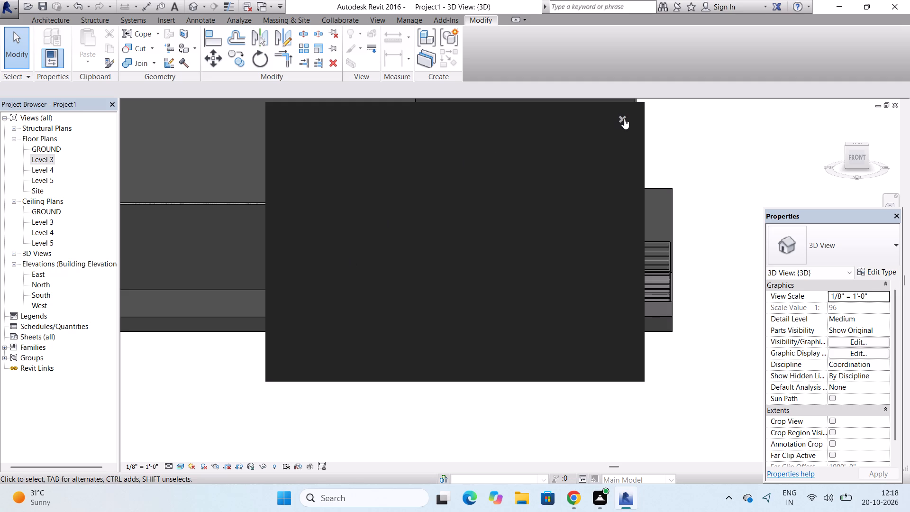
{"action": "left_click", "coordinate": [624, 119]}
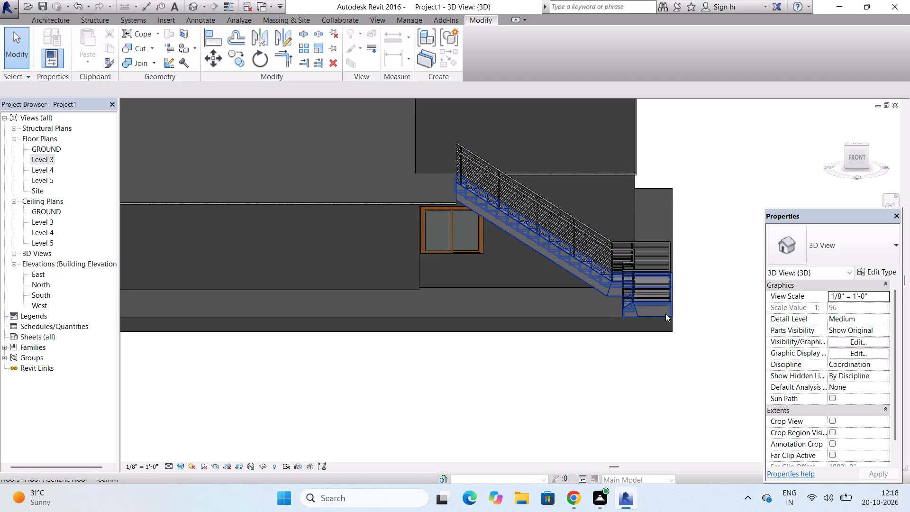
{"action": "double_click", "coordinate": [666, 303]}
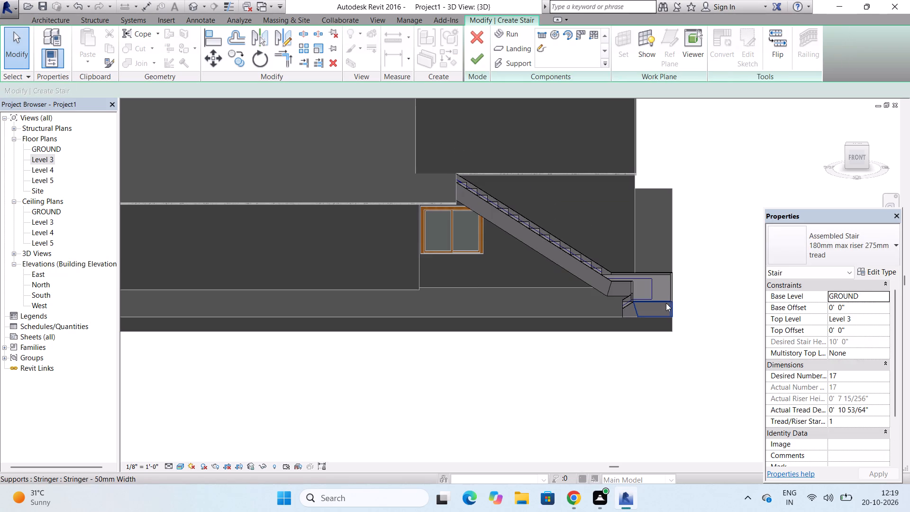
{"action": "double_click", "coordinate": [666, 303]}
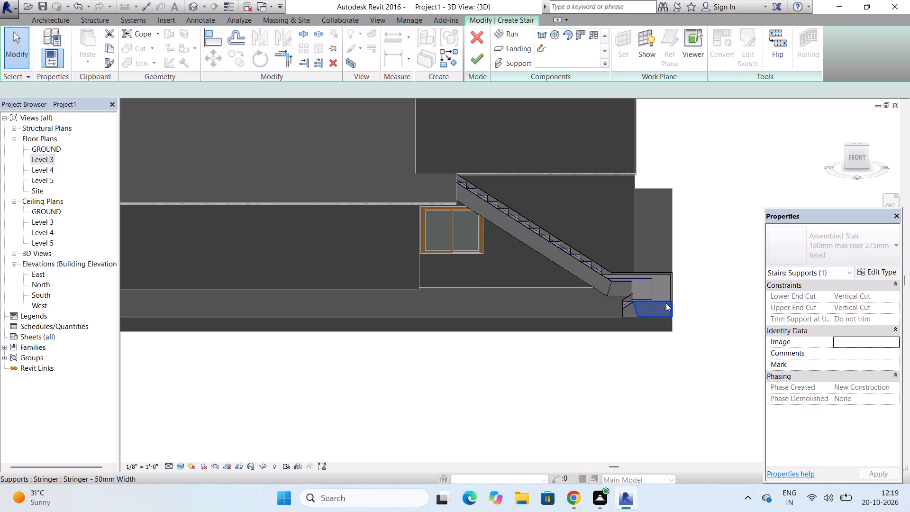
{"action": "left_click", "coordinate": [624, 306]}
{"action": "left_click", "coordinate": [624, 306]}
{"action": "key", "text": "Escape"}
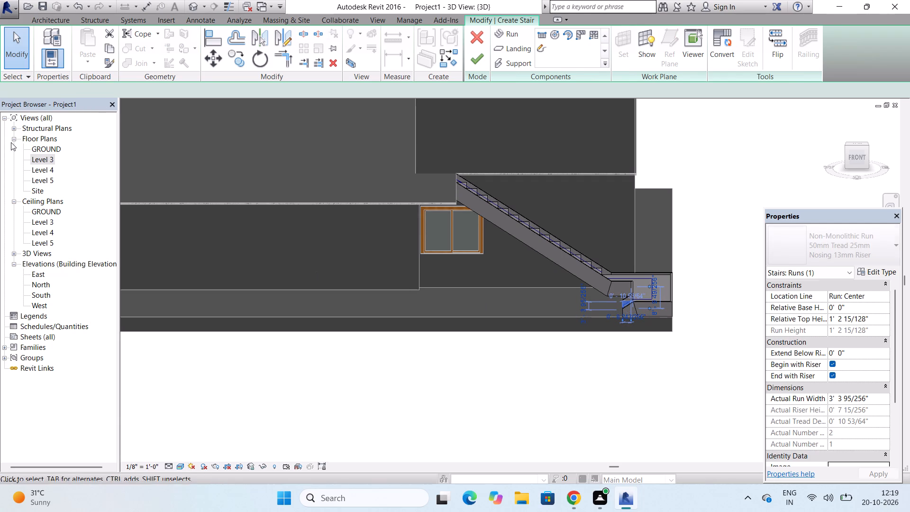
{"action": "key", "text": "Escape"}
{"action": "key", "text": "Escape"}
{"action": "key", "text": "Escape"}
{"action": "key", "text": "Escape"}
{"action": "key", "text": "Escape"}
{"action": "key", "text": "Escape"}
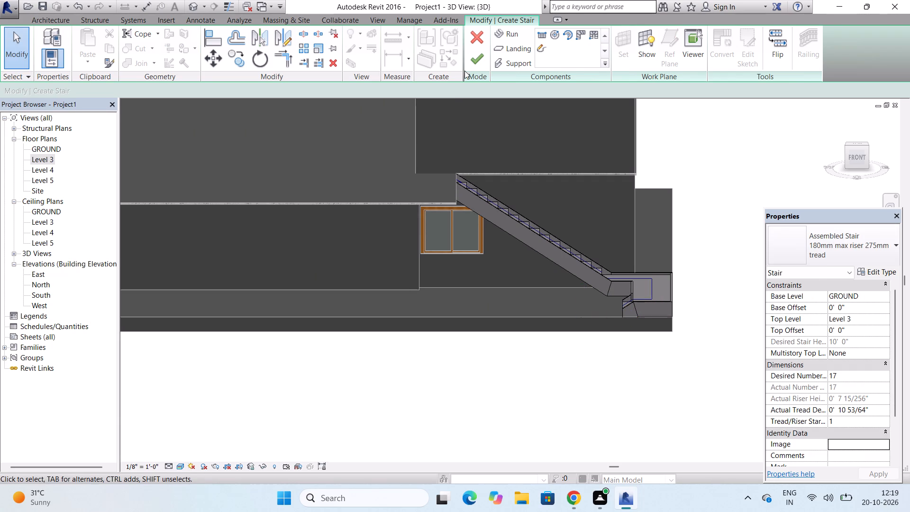
{"action": "left_click", "coordinate": [475, 59]}
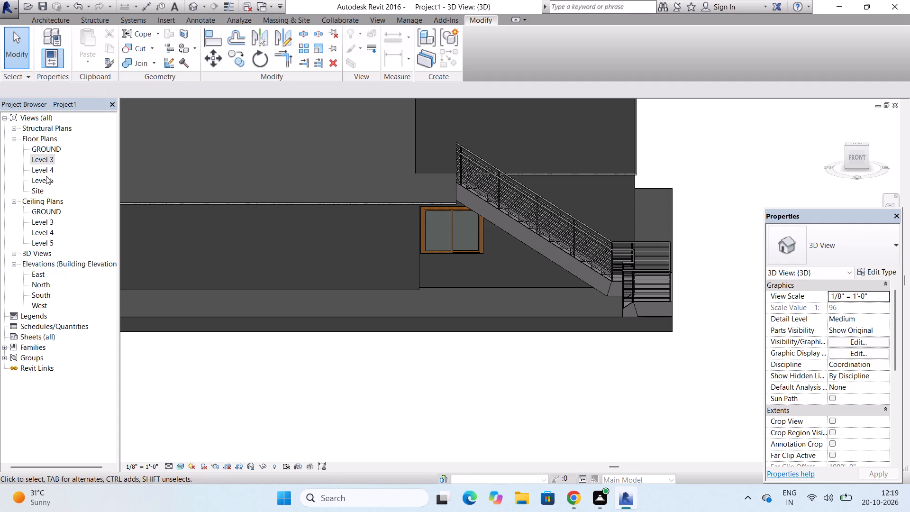
Open the GROUND floor plan.
{"action": "double_click", "coordinate": [55, 147]}
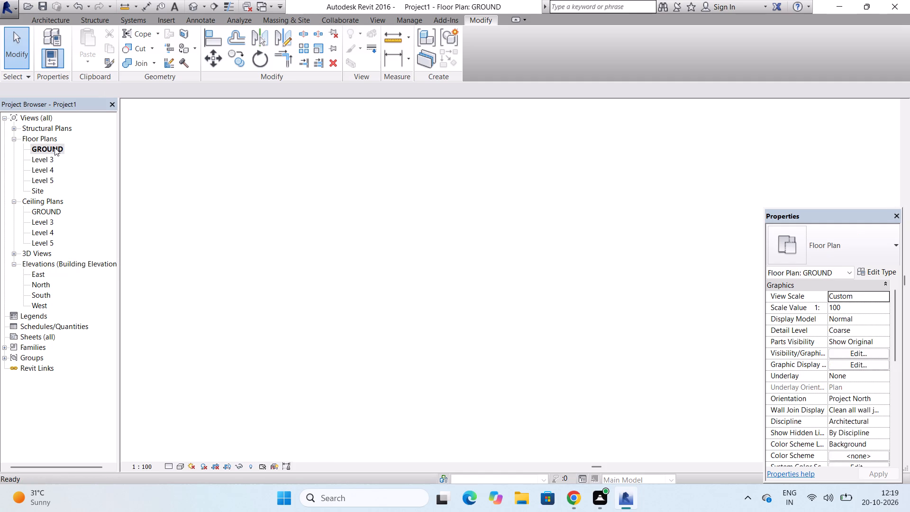
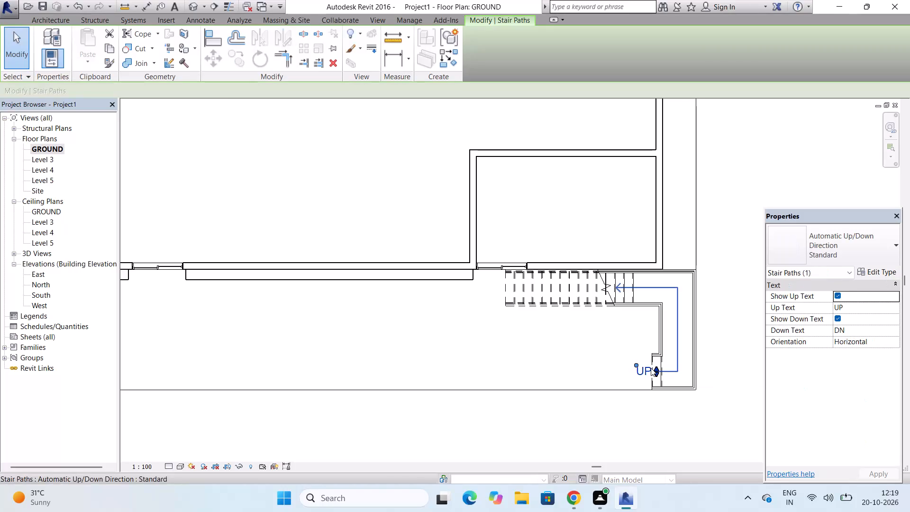
Open the stair for editing and stretch its lower run's start west to four risers, about 2'-8" long.
{"action": "scroll", "coordinate": [651, 368], "scroll_direction": "up", "scroll_amount": 3}
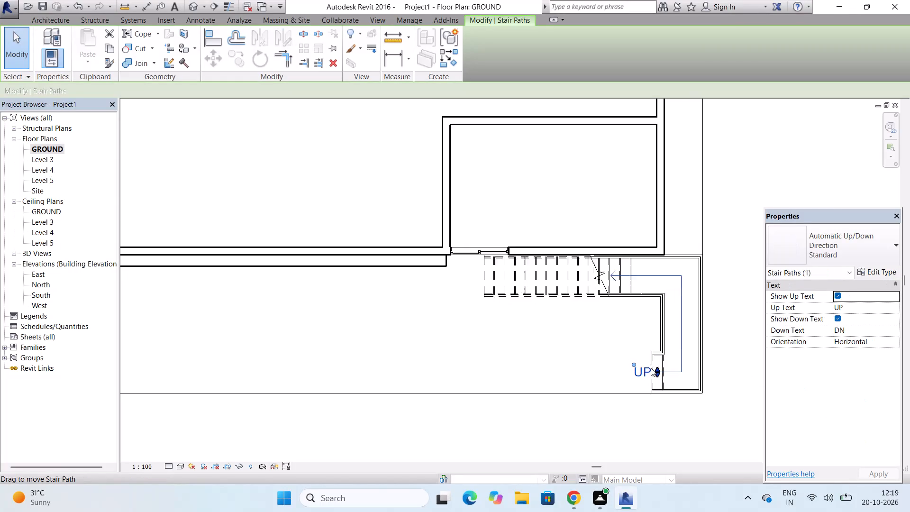
{"action": "scroll", "coordinate": [651, 368], "scroll_direction": "up", "scroll_amount": 8}
{"action": "key", "text": "Escape"}
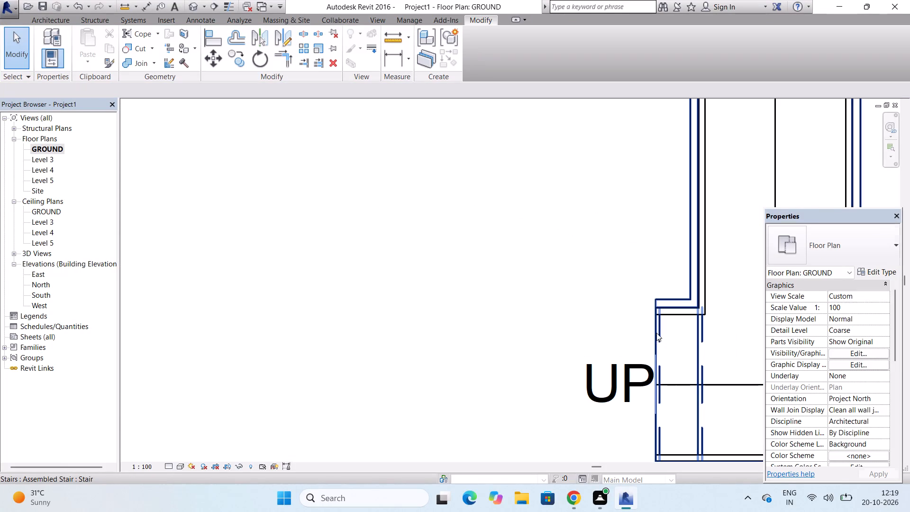
{"action": "triple_click", "coordinate": [657, 333]}
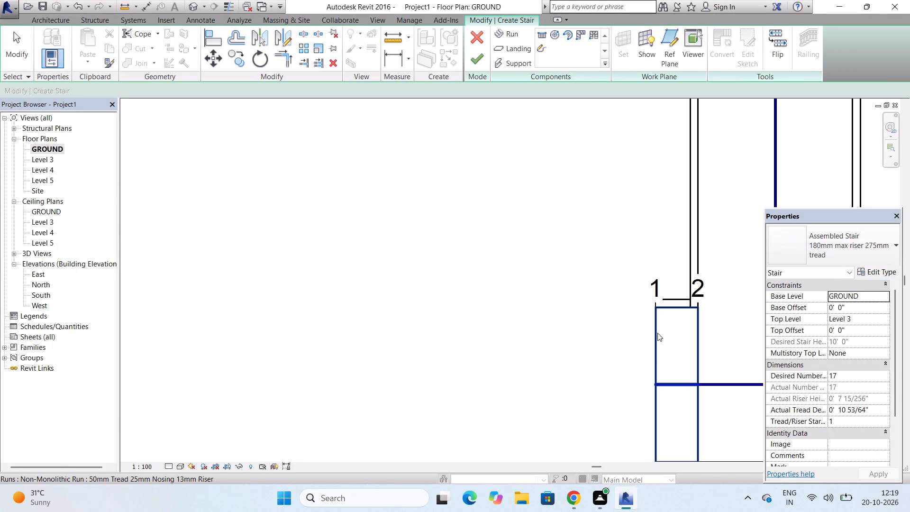
{"action": "double_click", "coordinate": [655, 338]}
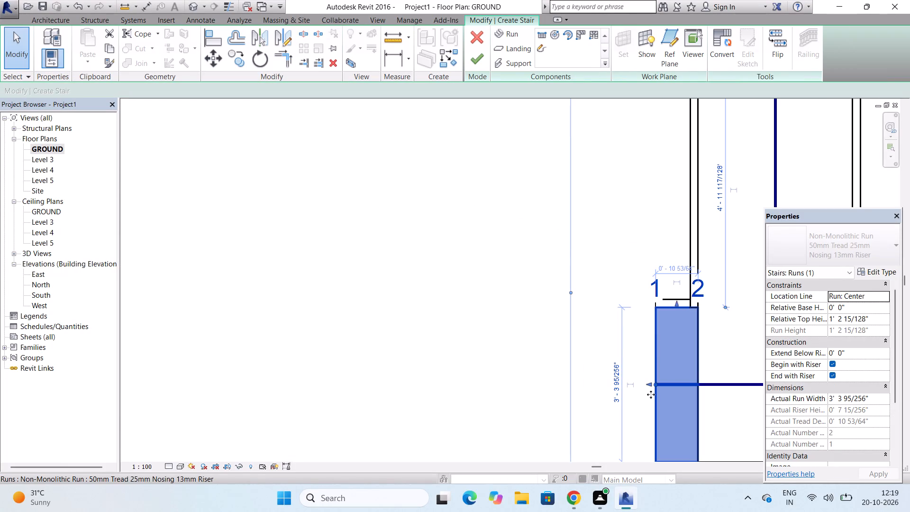
{"action": "left_click_drag", "start_coordinate": [649, 382], "coordinate": [579, 386]}
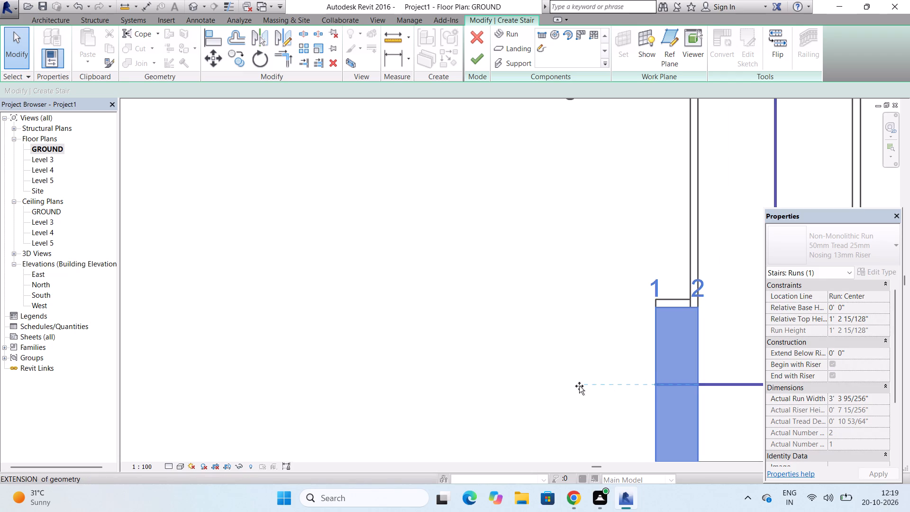
{"action": "left_click_drag", "start_coordinate": [579, 386], "coordinate": [566, 397]}
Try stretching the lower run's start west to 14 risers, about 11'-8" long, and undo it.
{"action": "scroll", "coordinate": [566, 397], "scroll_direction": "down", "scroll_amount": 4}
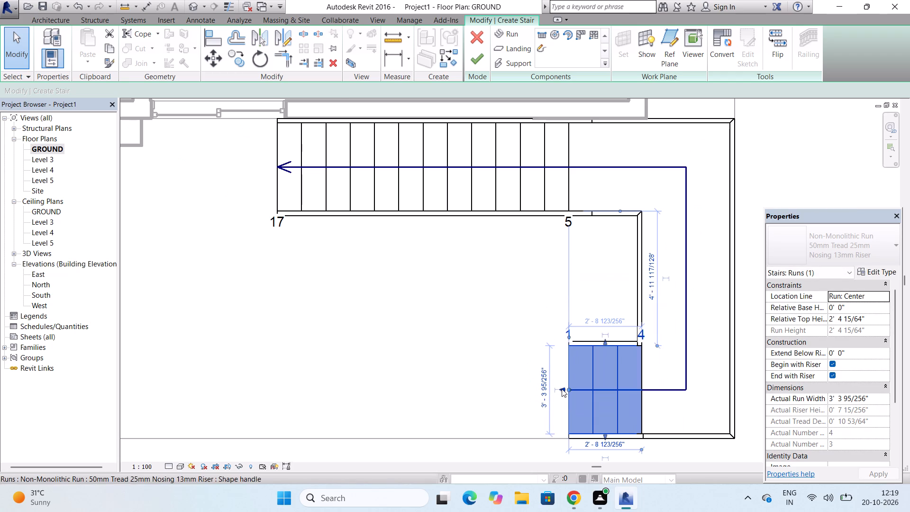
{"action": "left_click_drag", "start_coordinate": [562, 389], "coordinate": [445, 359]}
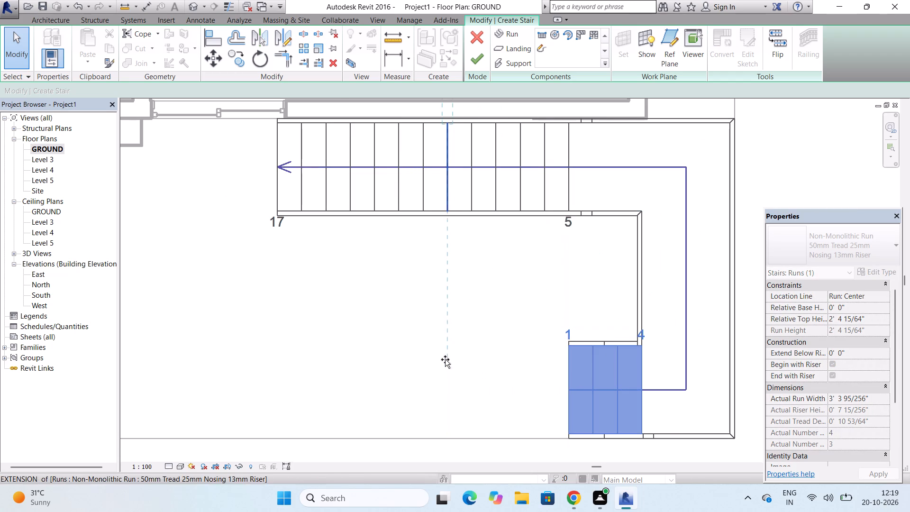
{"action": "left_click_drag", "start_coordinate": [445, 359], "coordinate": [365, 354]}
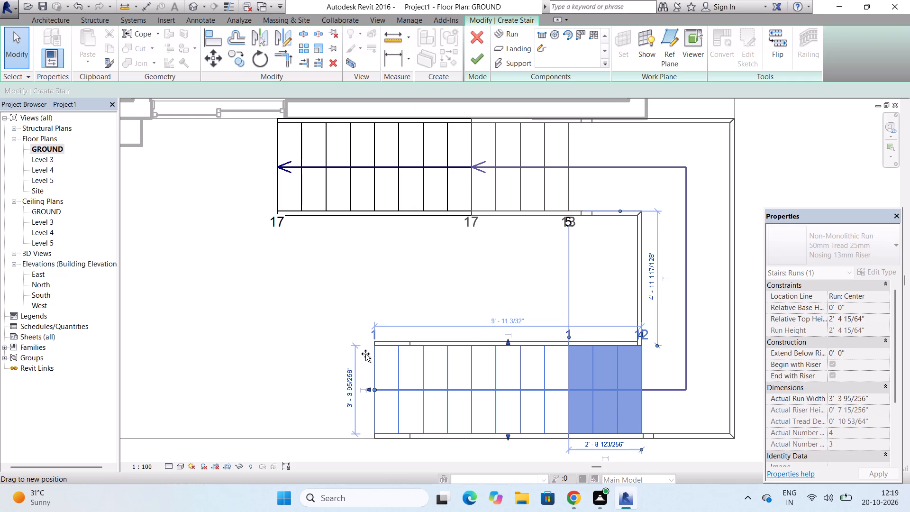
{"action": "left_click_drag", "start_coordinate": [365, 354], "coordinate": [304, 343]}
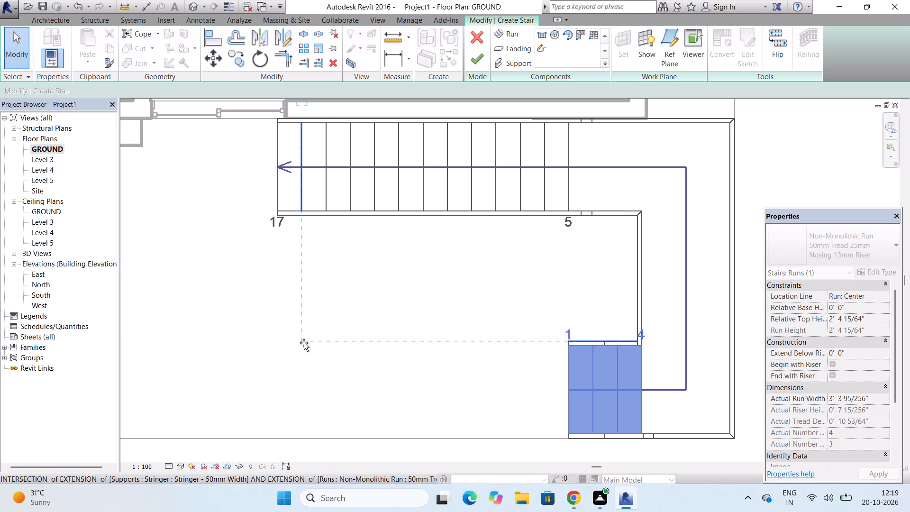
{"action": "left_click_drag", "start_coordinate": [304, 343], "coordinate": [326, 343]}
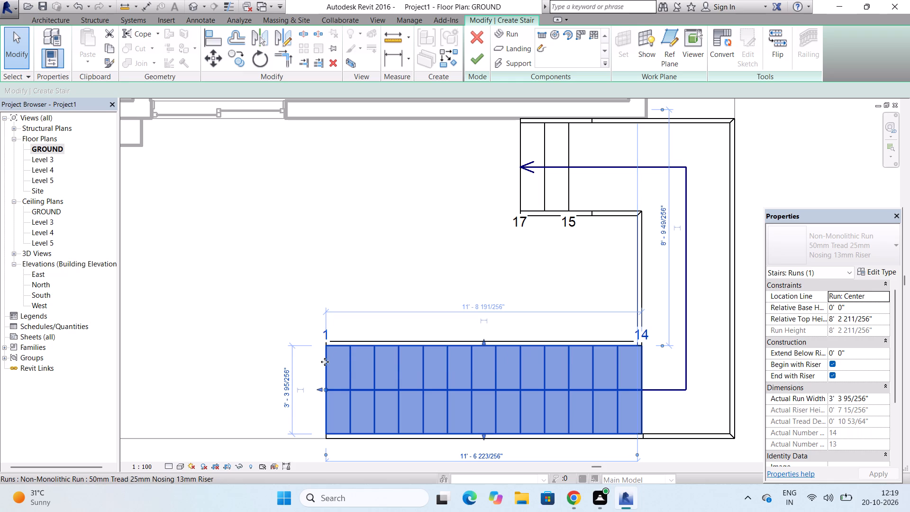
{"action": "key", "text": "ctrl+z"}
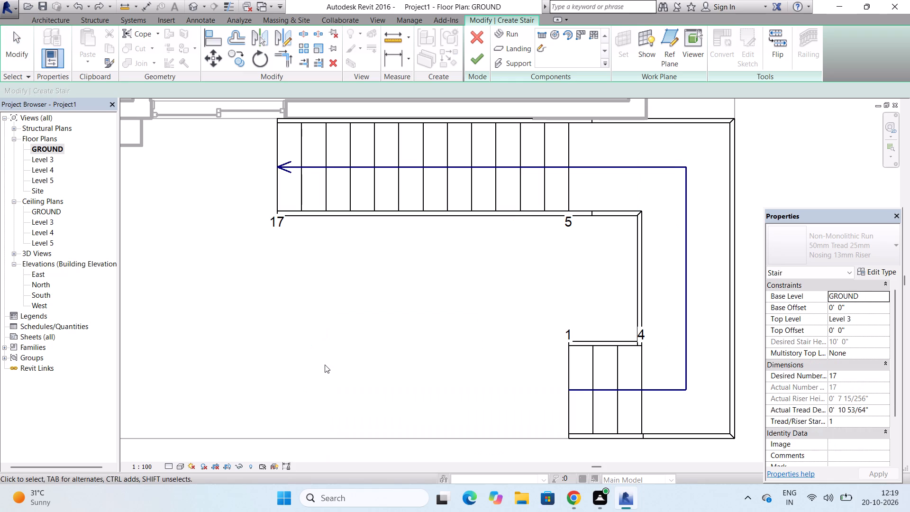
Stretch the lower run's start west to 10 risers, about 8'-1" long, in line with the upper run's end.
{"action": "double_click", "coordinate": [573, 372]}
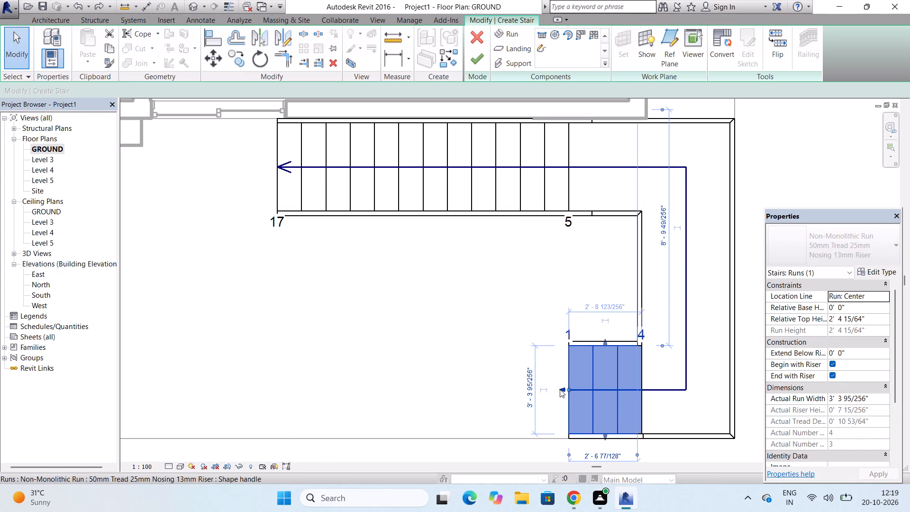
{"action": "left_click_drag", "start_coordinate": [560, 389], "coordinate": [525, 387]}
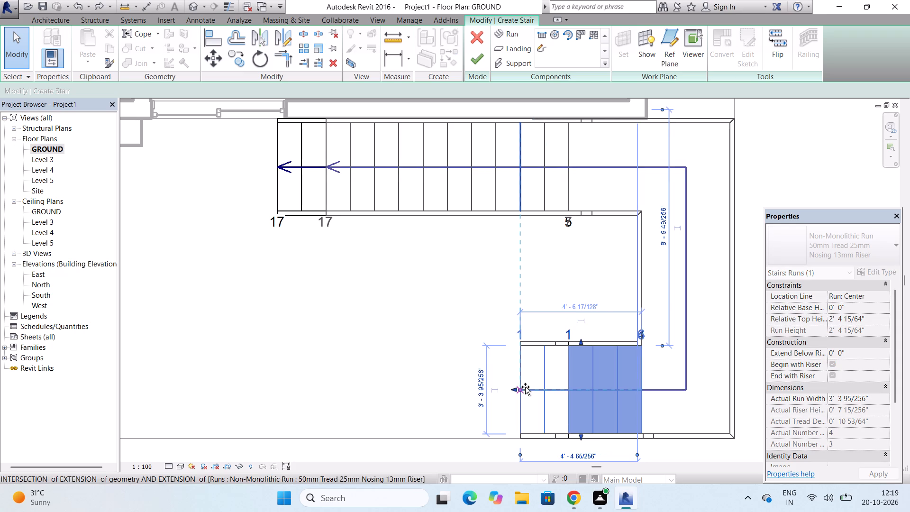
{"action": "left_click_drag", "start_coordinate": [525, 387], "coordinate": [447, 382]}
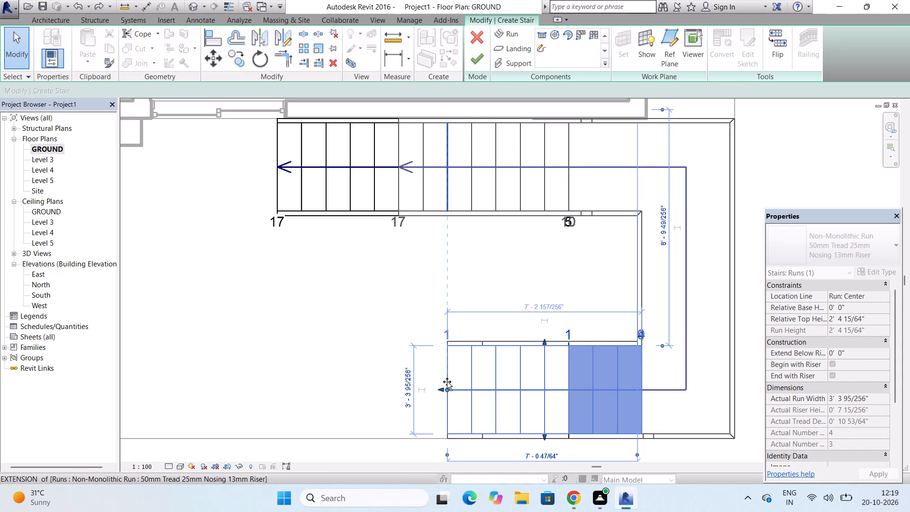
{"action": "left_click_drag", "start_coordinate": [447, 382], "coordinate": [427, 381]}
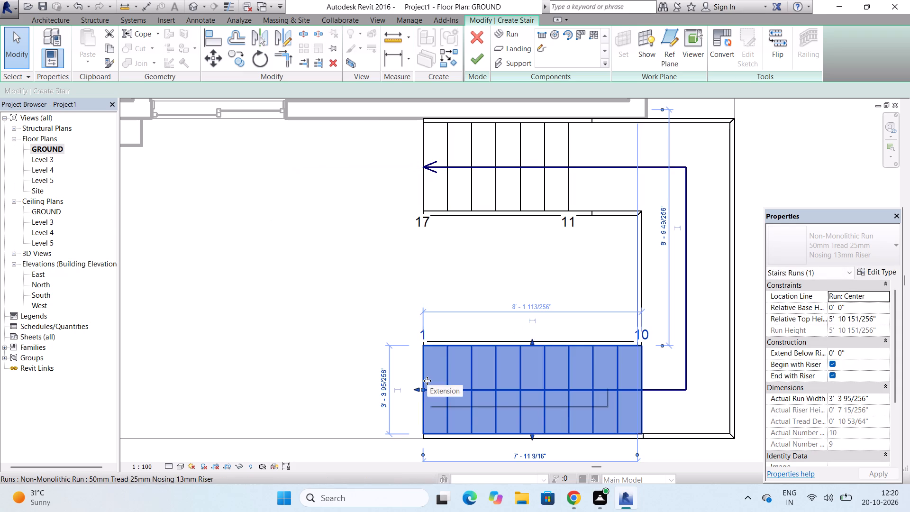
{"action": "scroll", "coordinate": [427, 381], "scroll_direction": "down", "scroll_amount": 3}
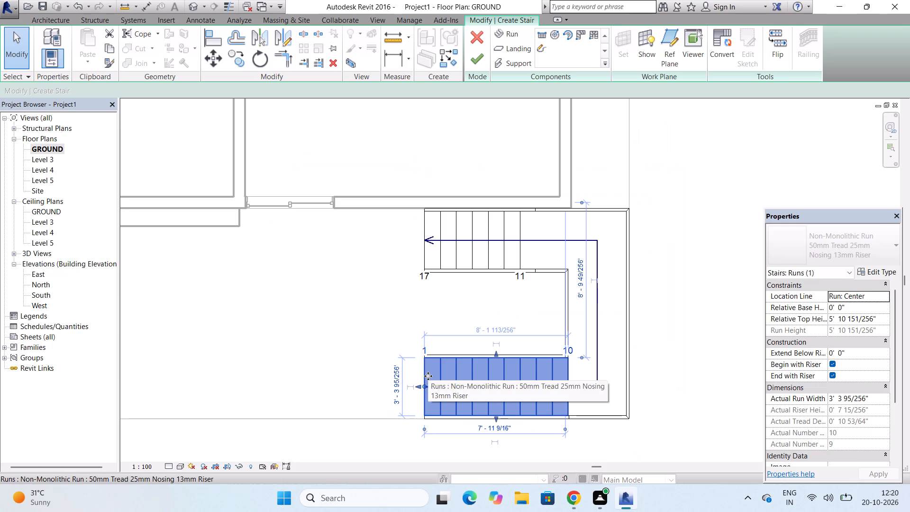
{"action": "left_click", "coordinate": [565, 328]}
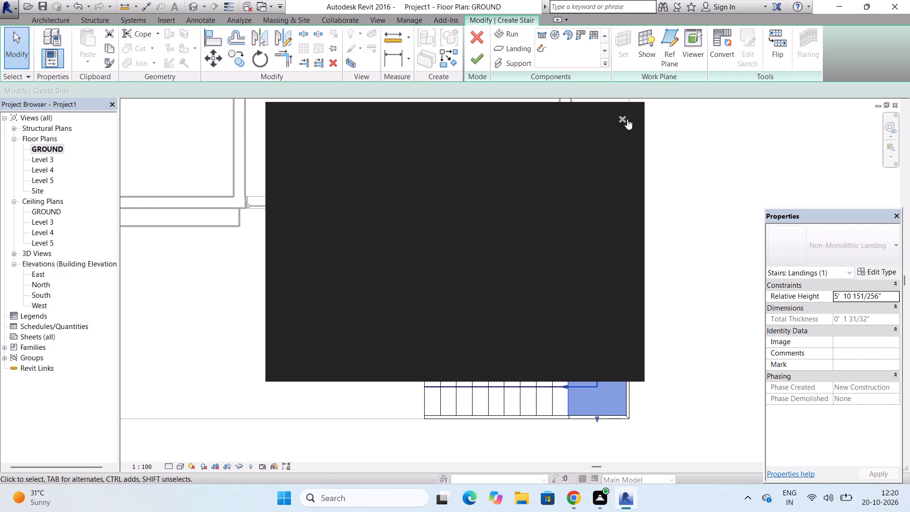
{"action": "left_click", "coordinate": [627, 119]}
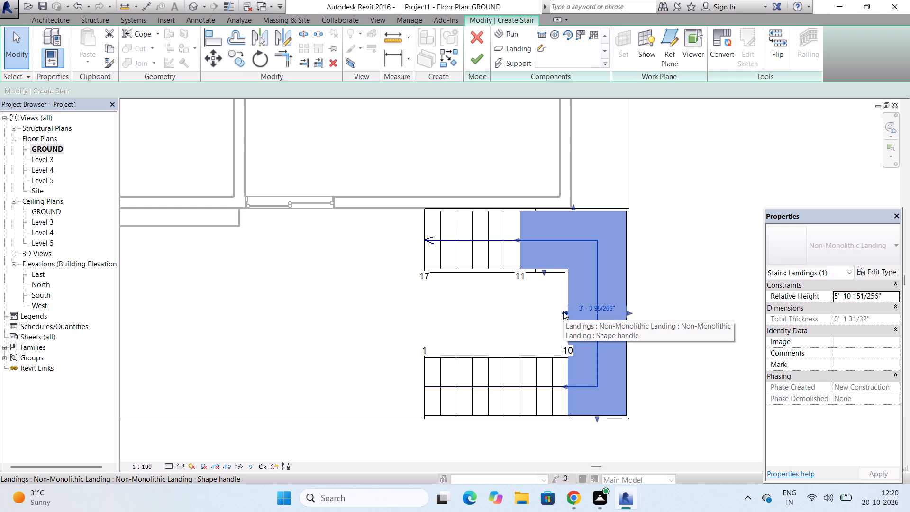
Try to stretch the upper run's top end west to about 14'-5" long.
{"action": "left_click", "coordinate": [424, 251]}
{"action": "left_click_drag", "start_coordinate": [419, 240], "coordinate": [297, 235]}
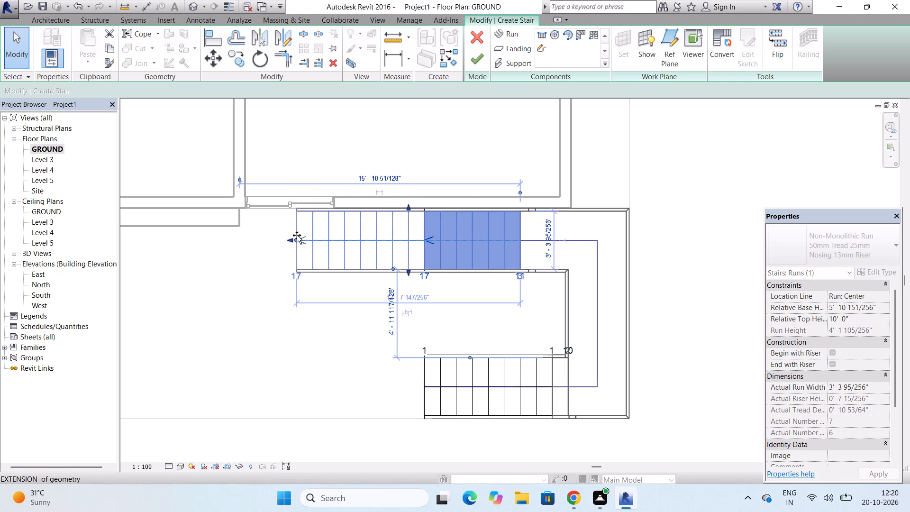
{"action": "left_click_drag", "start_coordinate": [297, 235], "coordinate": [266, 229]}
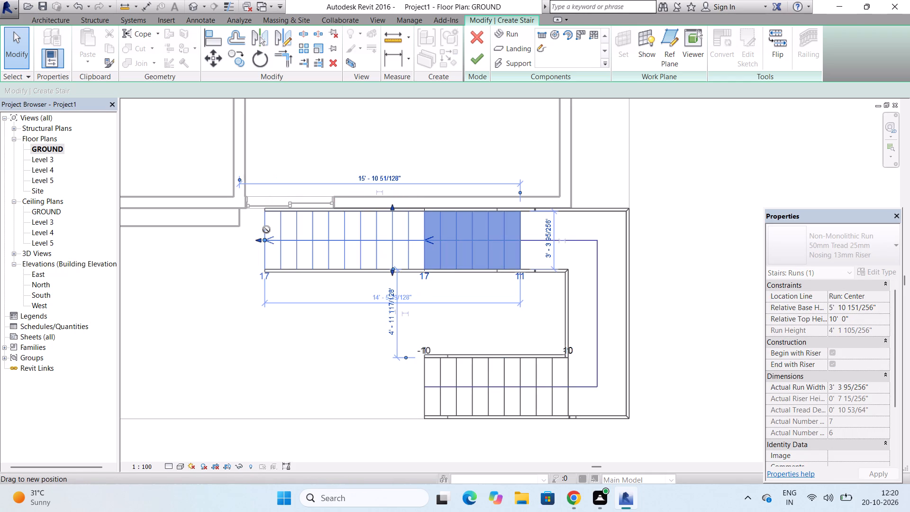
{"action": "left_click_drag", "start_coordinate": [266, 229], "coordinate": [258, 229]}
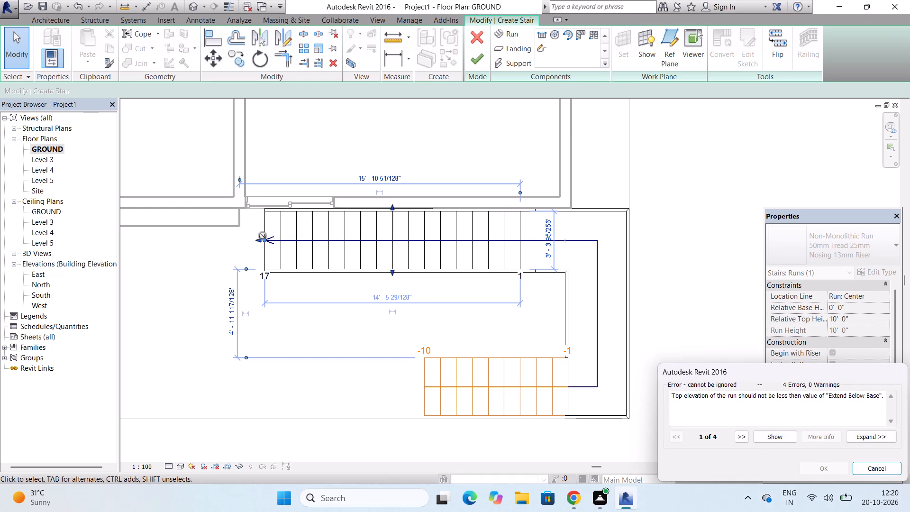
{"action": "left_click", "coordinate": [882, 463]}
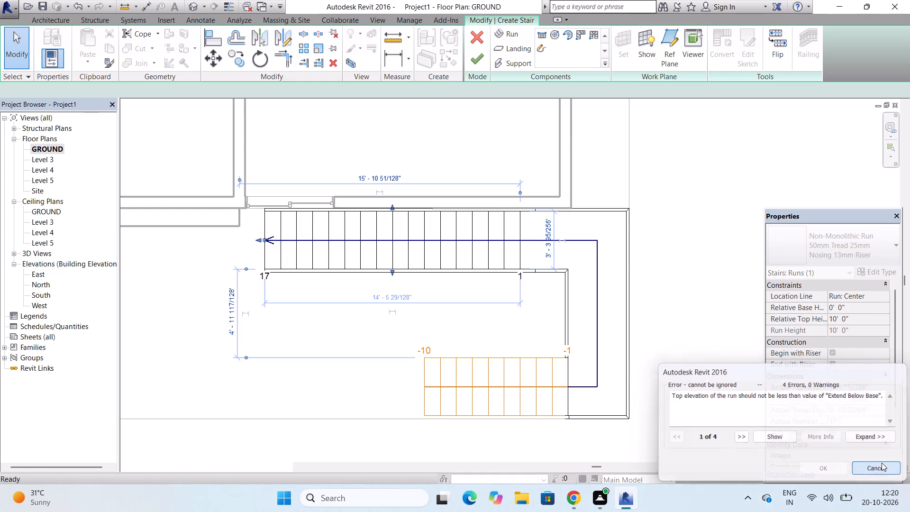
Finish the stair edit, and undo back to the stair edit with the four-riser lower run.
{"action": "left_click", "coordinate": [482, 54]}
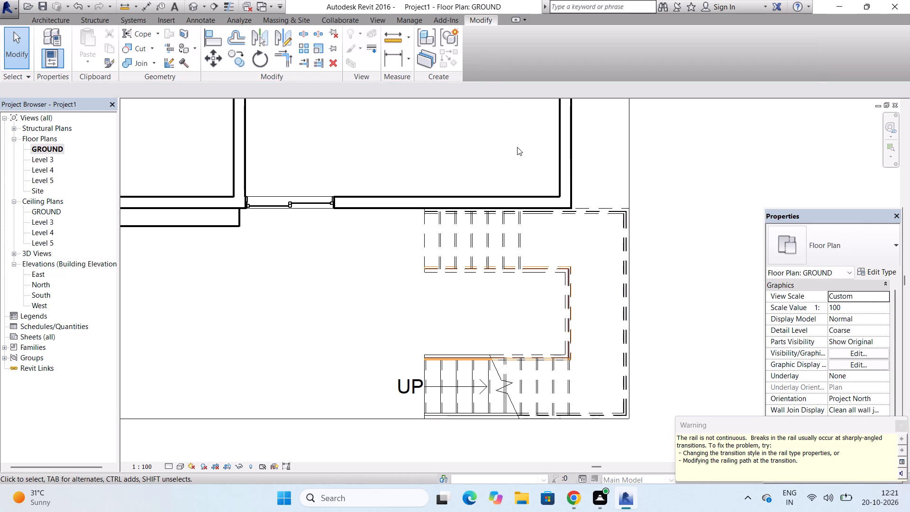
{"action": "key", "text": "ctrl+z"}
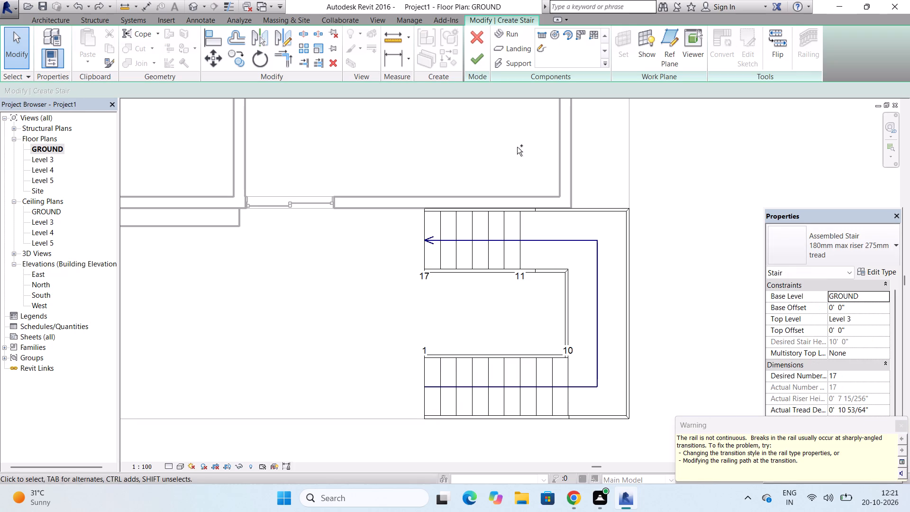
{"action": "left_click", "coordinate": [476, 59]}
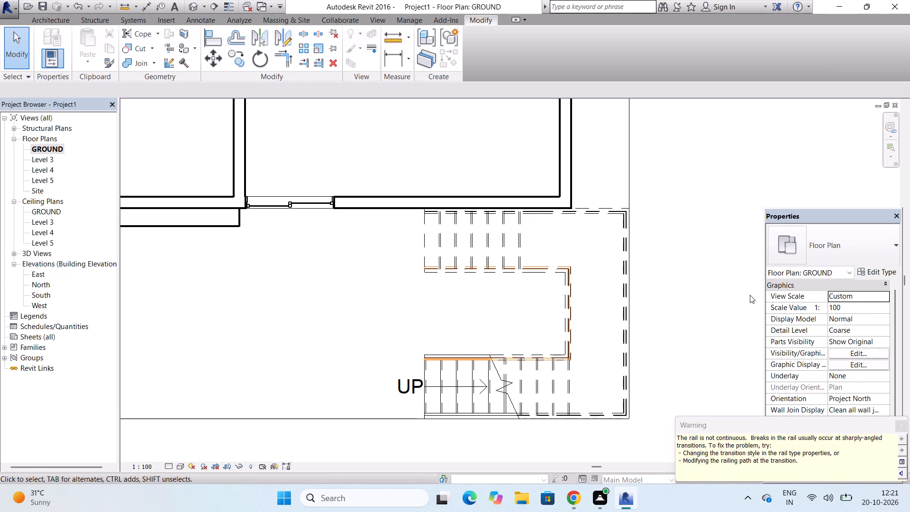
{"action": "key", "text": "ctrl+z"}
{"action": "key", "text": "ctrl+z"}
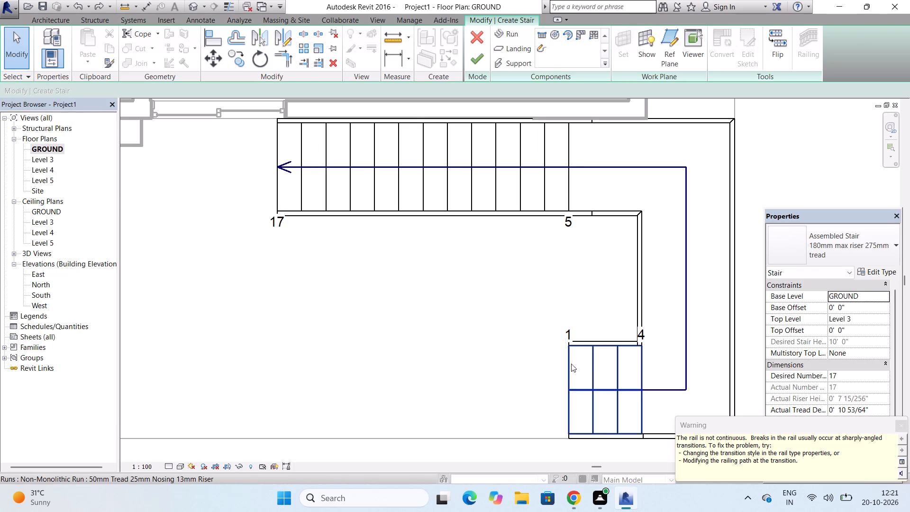
Stretch the lower run's start west to six risers, about 4'-6" long, and clear the selection.
{"action": "left_click", "coordinate": [571, 385]}
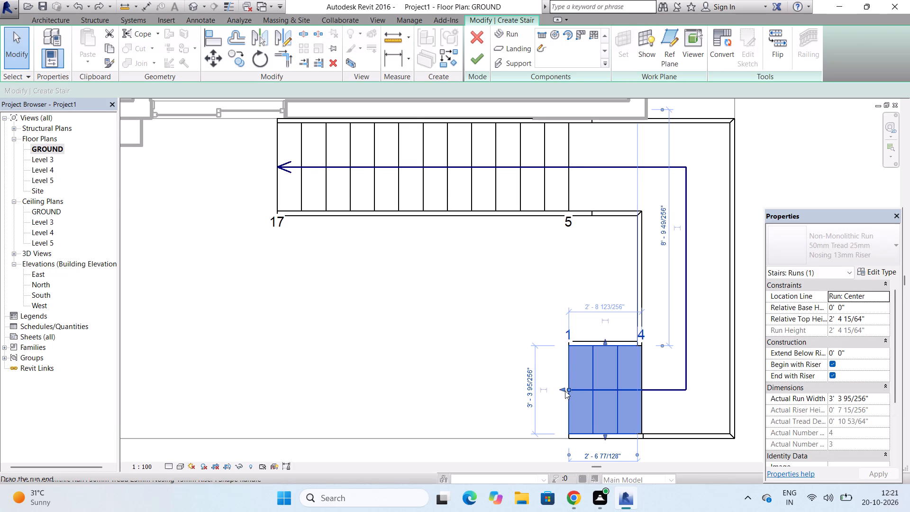
{"action": "left_click_drag", "start_coordinate": [564, 388], "coordinate": [552, 388]}
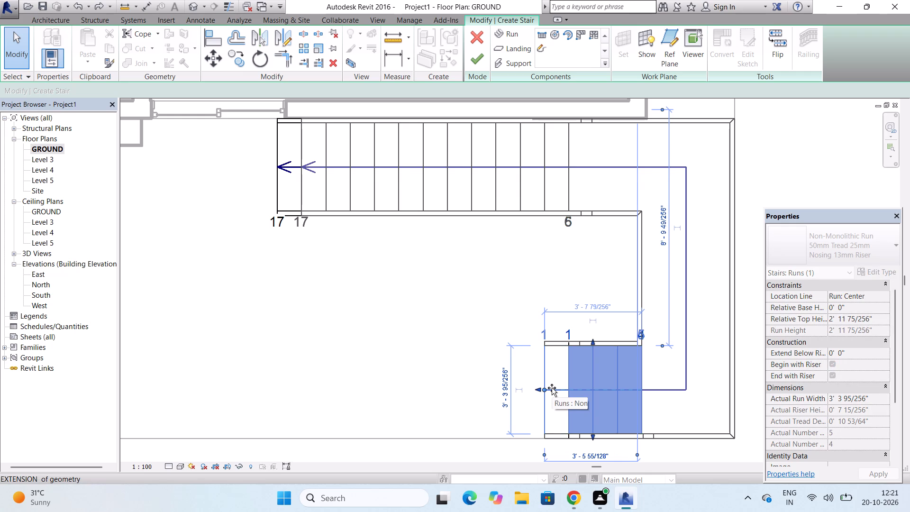
{"action": "left_click_drag", "start_coordinate": [552, 388], "coordinate": [542, 388]}
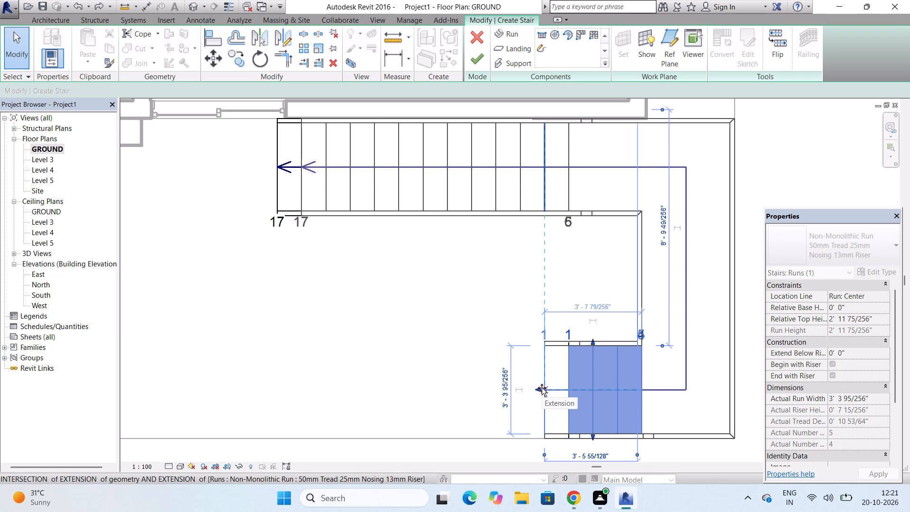
{"action": "left_click_drag", "start_coordinate": [542, 388], "coordinate": [539, 388]}
{"action": "left_click_drag", "start_coordinate": [539, 388], "coordinate": [535, 388]}
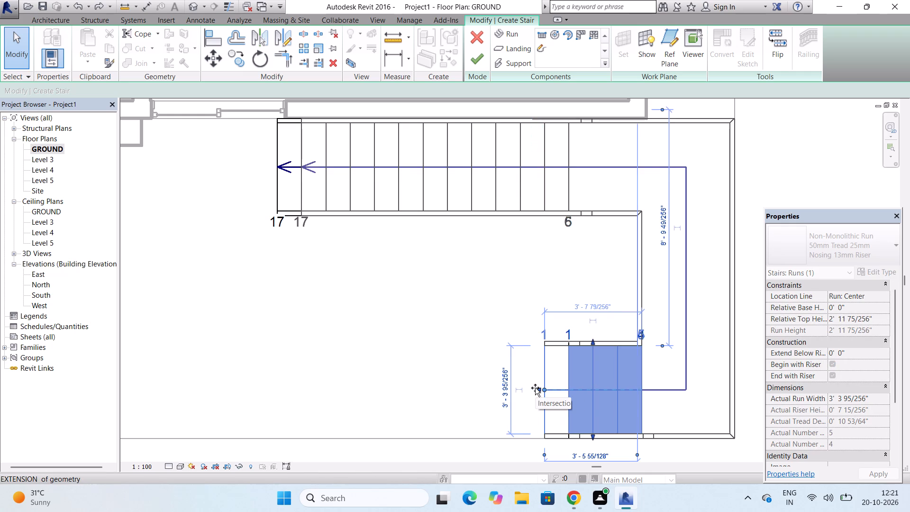
{"action": "left_click_drag", "start_coordinate": [535, 388], "coordinate": [526, 388]}
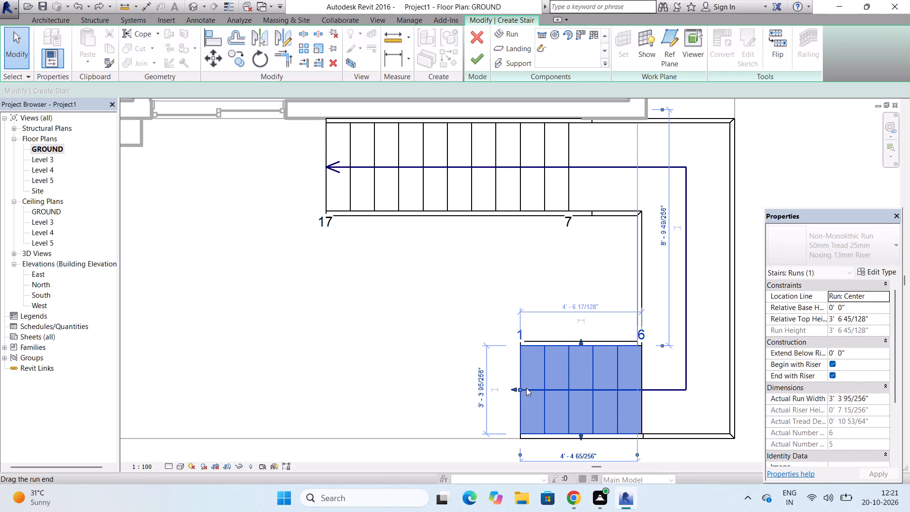
{"action": "scroll", "coordinate": [372, 265], "scroll_direction": "down", "scroll_amount": 4}
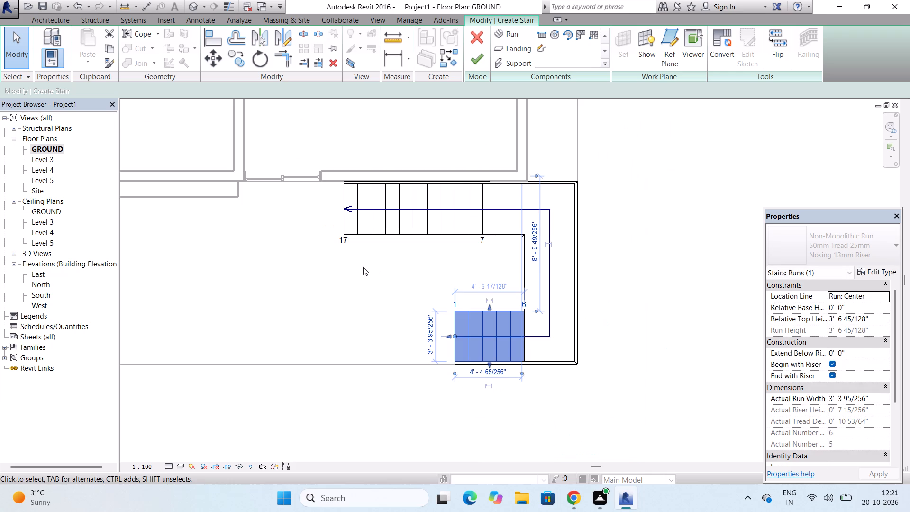
{"action": "key", "text": "Escape"}
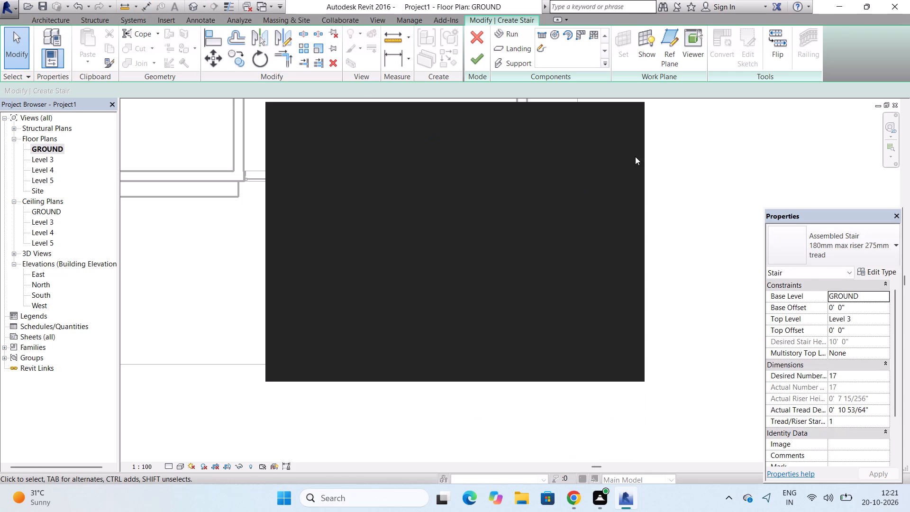
{"action": "left_click", "coordinate": [618, 119]}
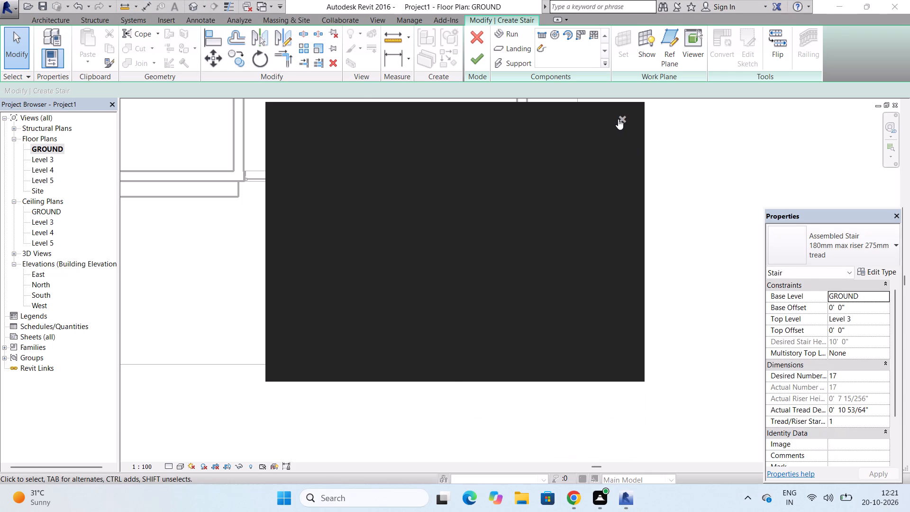
Finish the stair edit with the six-riser lower run.
{"action": "left_click", "coordinate": [468, 55]}
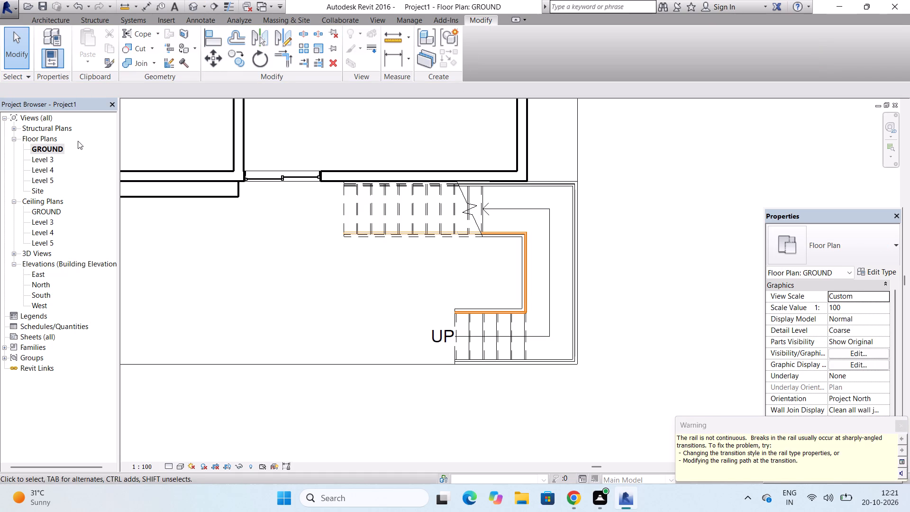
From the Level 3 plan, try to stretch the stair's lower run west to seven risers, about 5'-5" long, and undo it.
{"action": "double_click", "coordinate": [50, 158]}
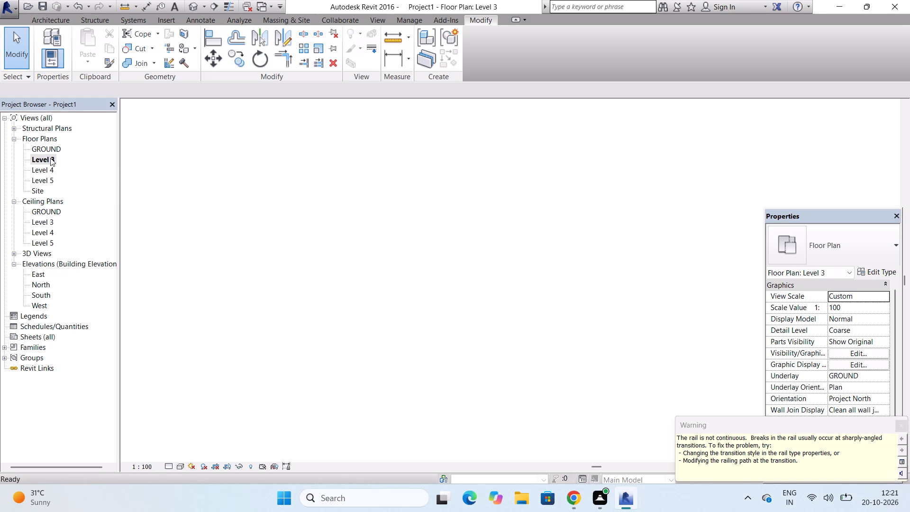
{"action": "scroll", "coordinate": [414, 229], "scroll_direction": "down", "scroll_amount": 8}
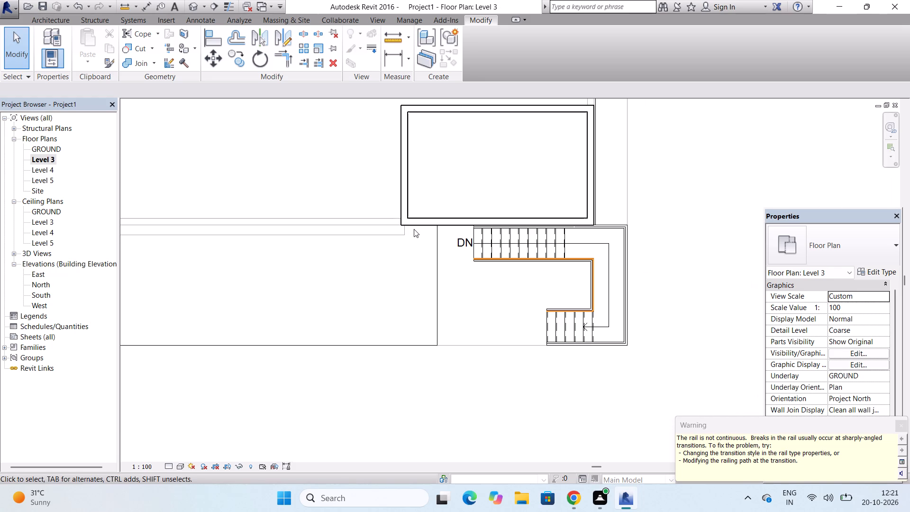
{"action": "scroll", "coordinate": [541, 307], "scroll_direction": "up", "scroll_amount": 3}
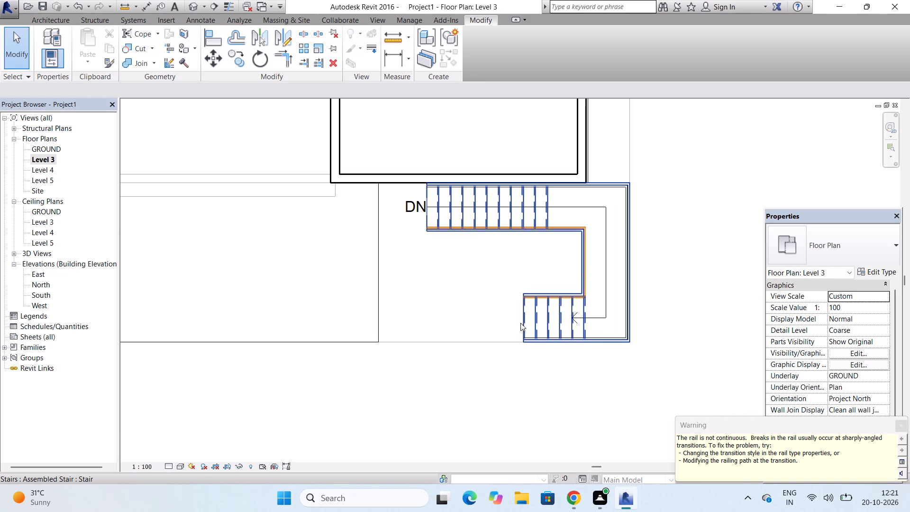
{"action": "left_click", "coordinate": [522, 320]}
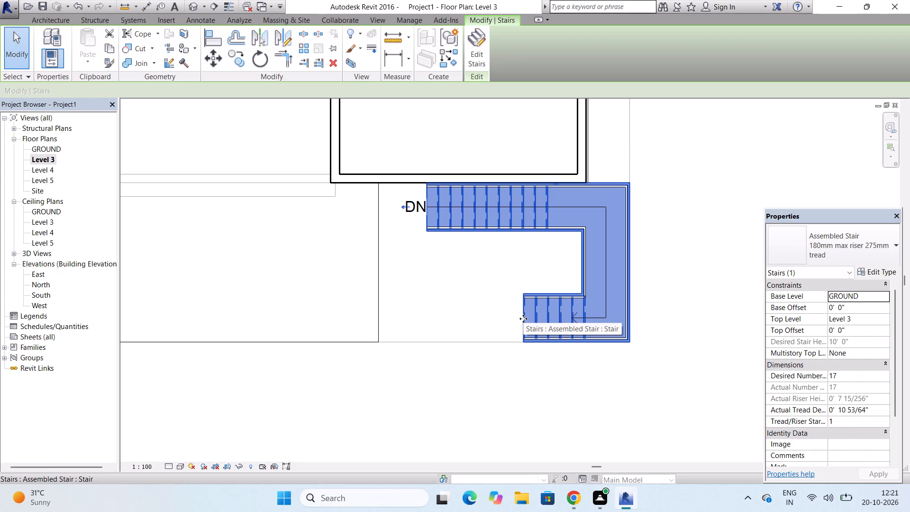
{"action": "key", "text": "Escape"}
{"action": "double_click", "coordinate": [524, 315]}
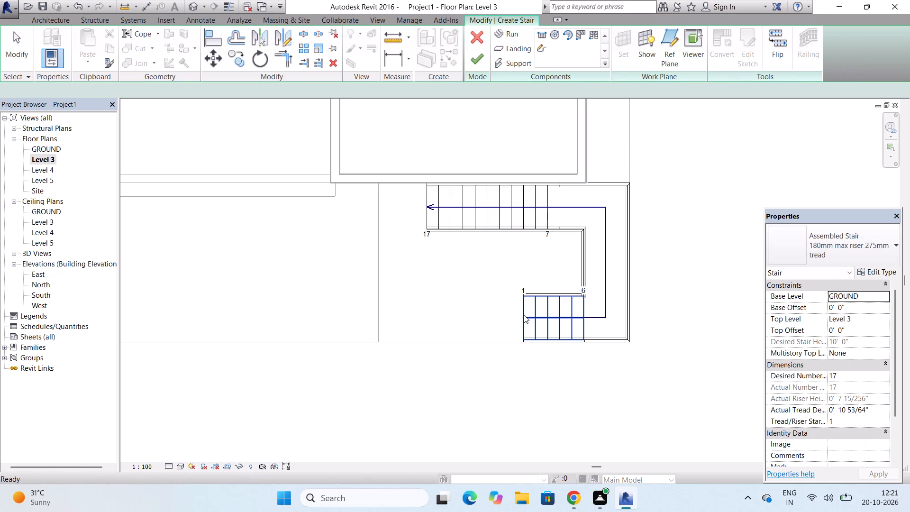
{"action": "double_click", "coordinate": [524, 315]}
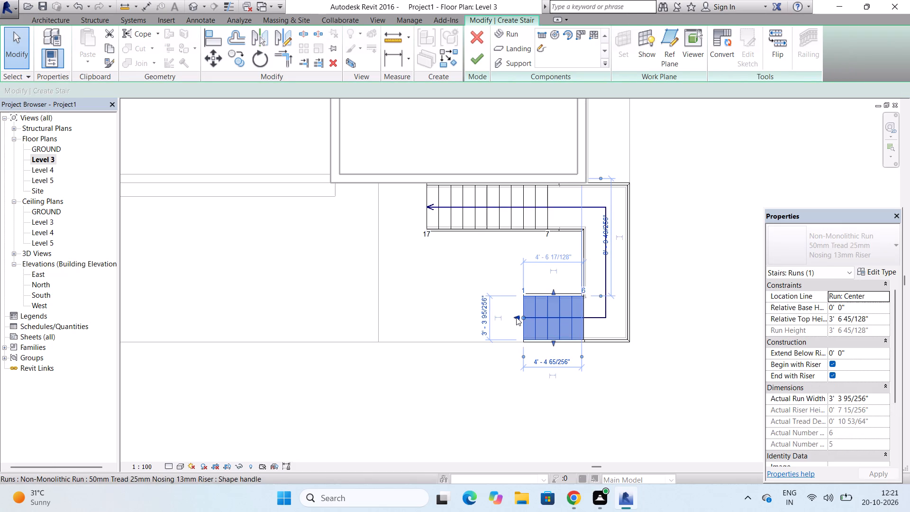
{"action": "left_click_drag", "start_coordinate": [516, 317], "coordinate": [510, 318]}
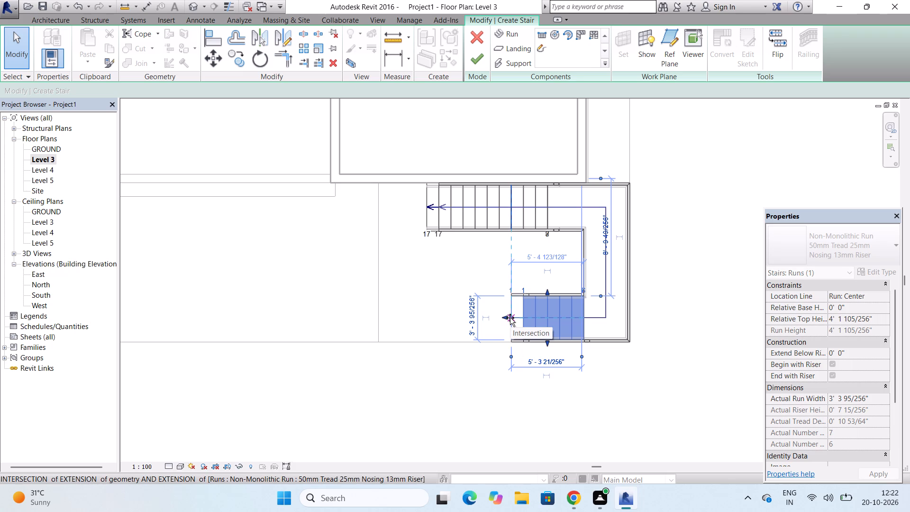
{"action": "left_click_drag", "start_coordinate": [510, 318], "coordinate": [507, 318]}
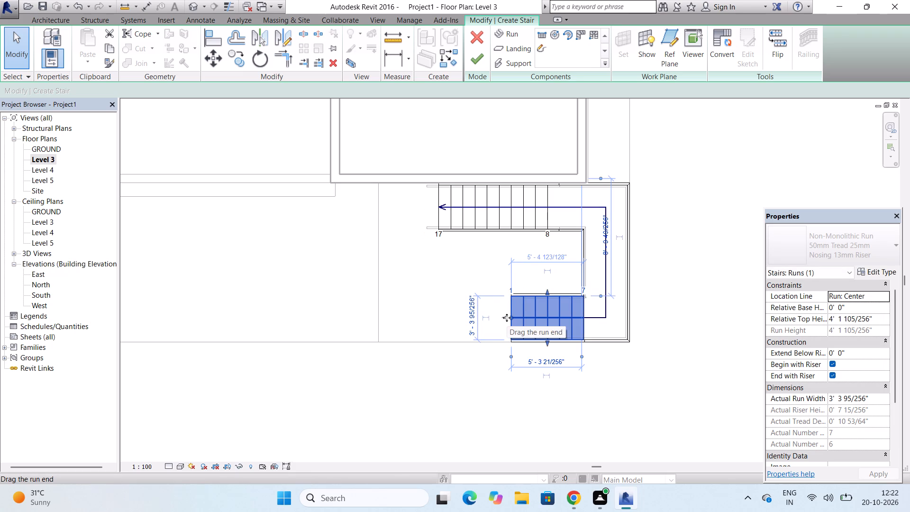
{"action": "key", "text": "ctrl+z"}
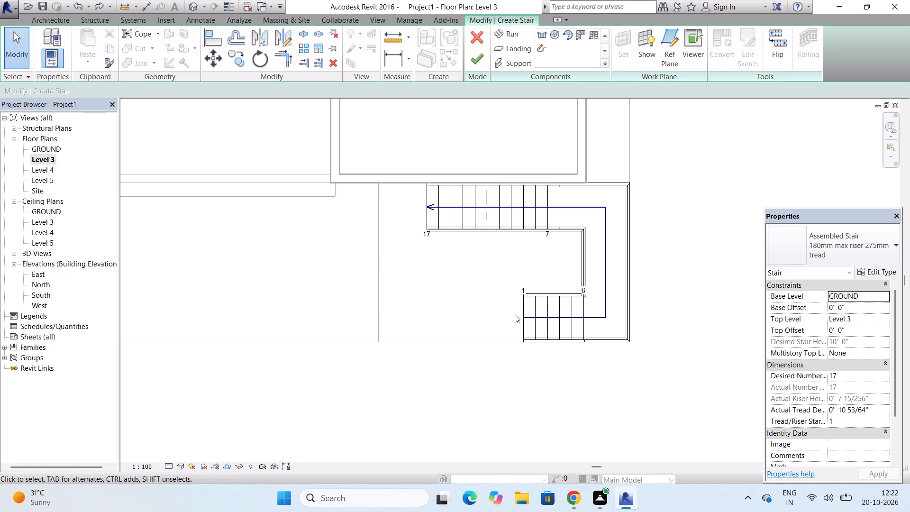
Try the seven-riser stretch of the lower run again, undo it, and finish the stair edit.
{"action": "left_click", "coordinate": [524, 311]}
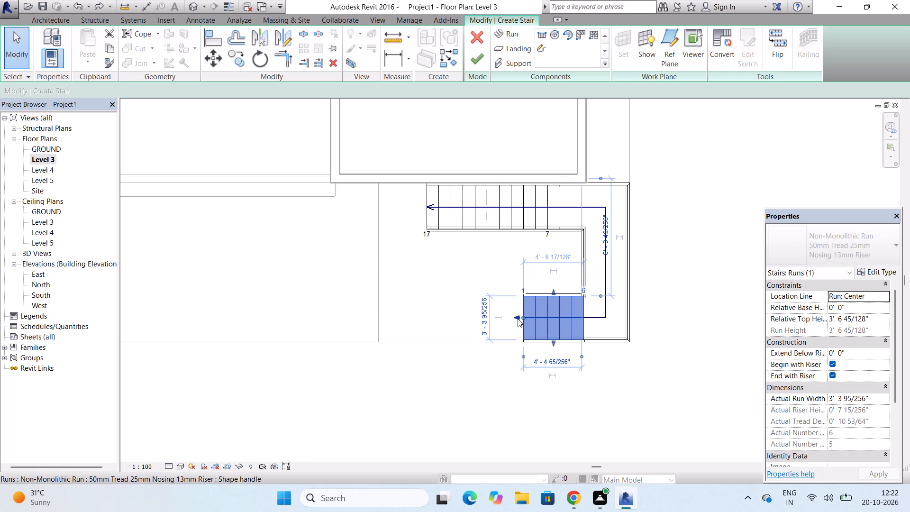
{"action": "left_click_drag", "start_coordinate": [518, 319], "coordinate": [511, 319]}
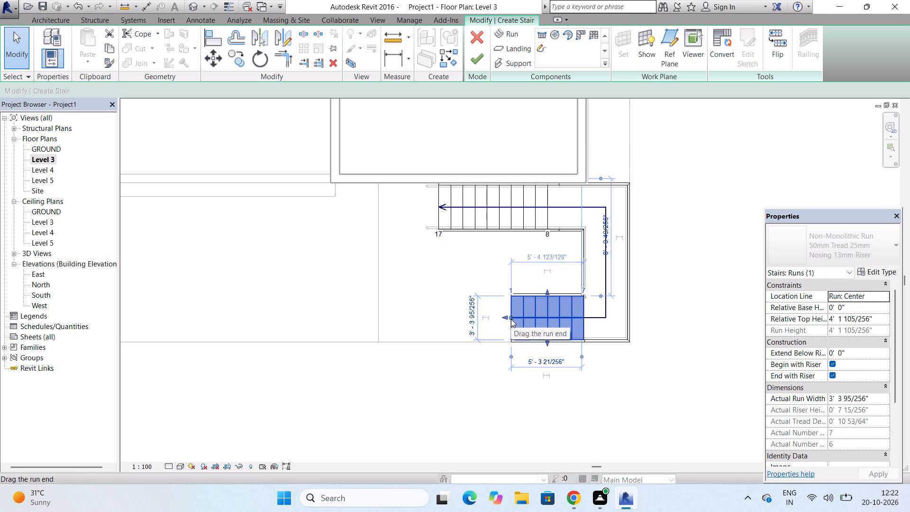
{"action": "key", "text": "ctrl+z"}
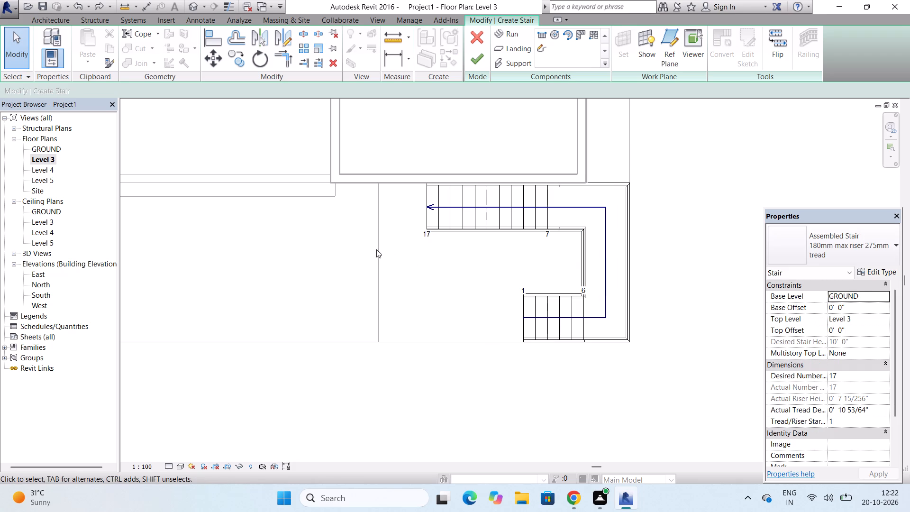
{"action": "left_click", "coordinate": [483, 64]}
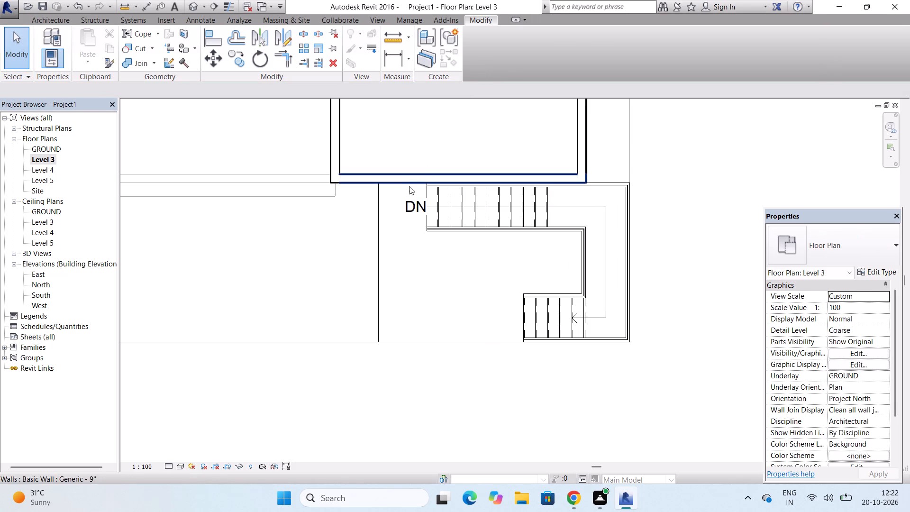
Move the ceiling boundary's edge west of the stair east to the upper run's top end, and finish the boundary edit.
{"action": "left_click", "coordinate": [381, 226]}
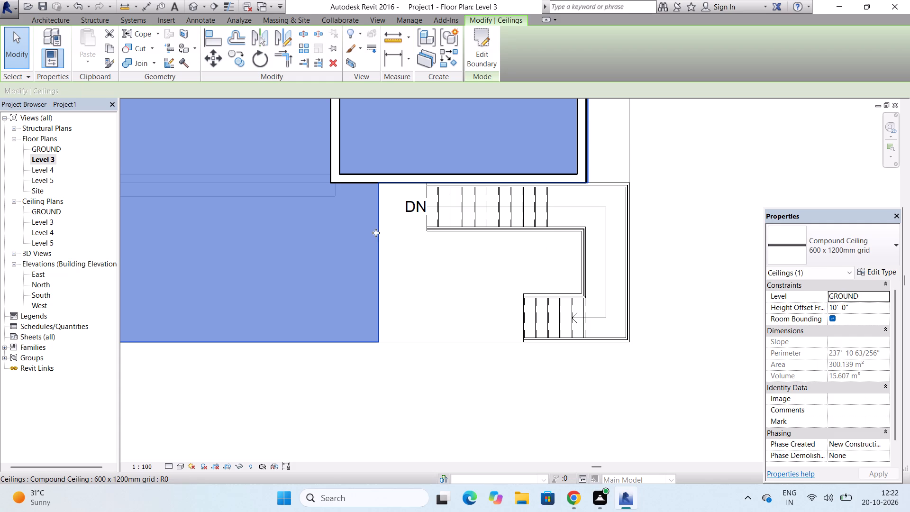
{"action": "triple_click", "coordinate": [380, 223]}
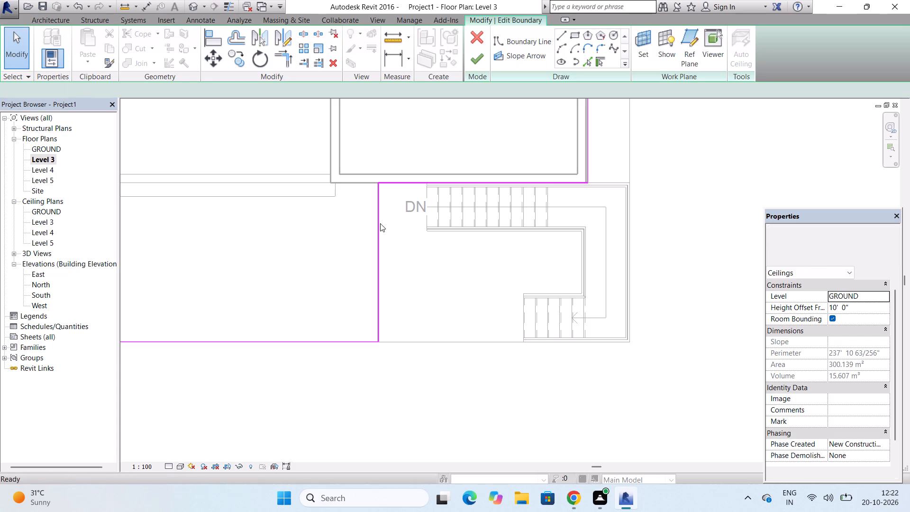
{"action": "left_click_drag", "start_coordinate": [379, 228], "coordinate": [416, 228]}
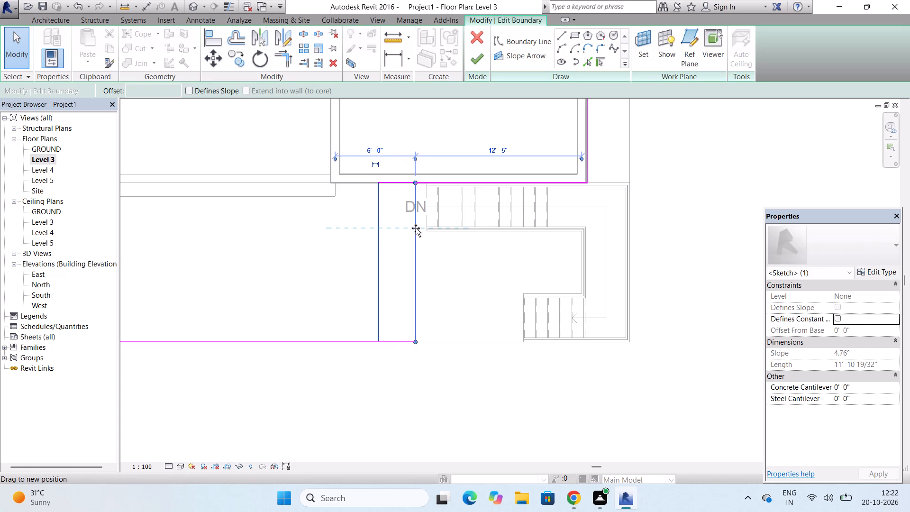
{"action": "left_click_drag", "start_coordinate": [416, 228], "coordinate": [424, 229]}
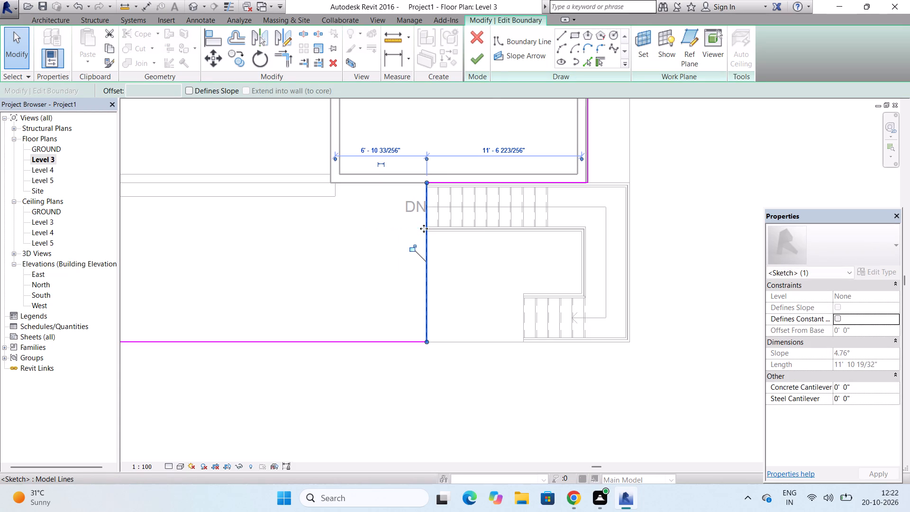
{"action": "left_click", "coordinate": [477, 59]}
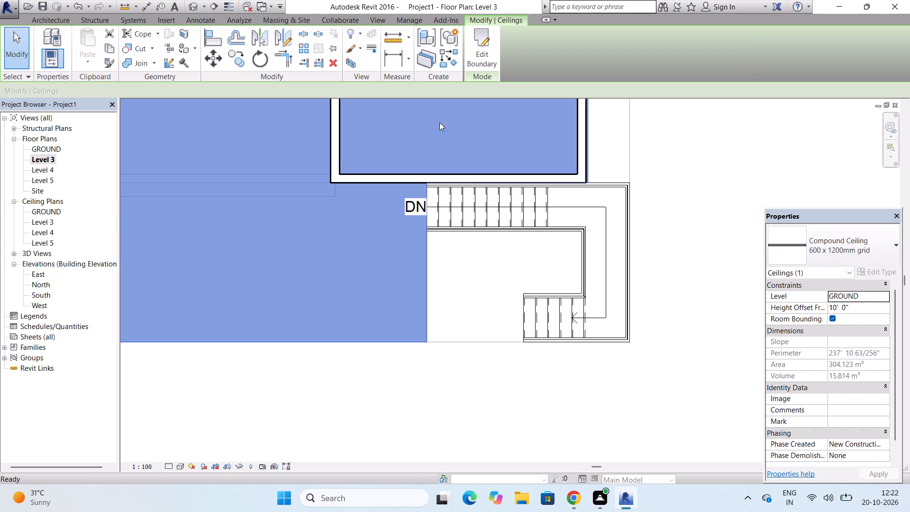
{"action": "scroll", "coordinate": [412, 218], "scroll_direction": "down", "scroll_amount": 14}
{"action": "key", "text": "Escape"}
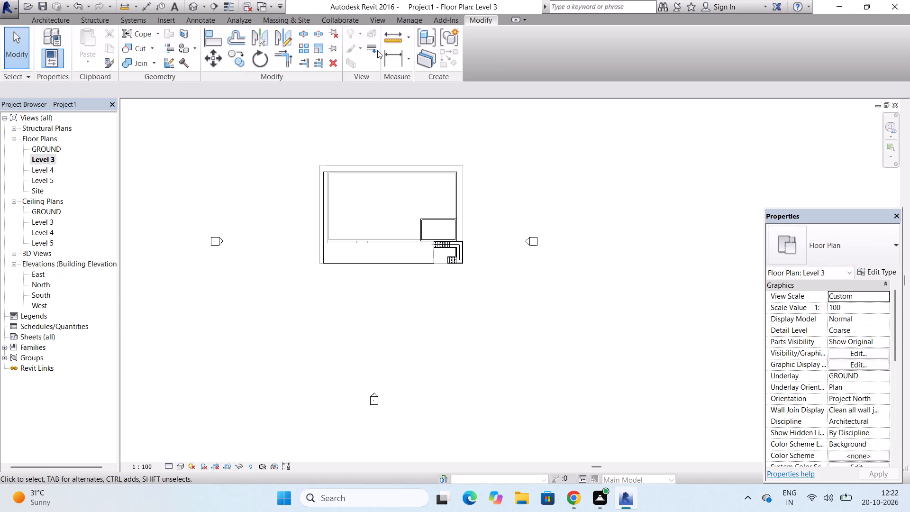
Examine the stair and its connection to the extended ceiling in the 3D view from the front and left sides.
{"action": "left_click", "coordinate": [192, 8]}
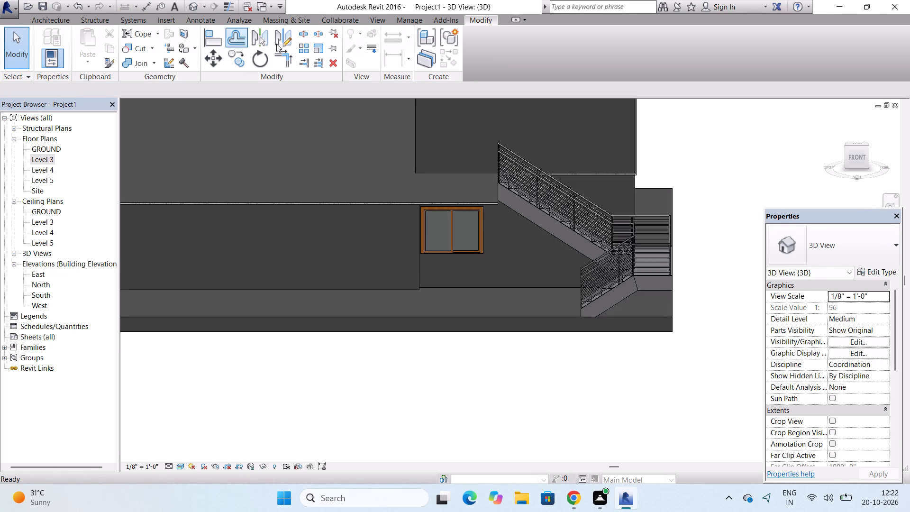
{"action": "scroll", "coordinate": [500, 229], "scroll_direction": "down", "scroll_amount": 3}
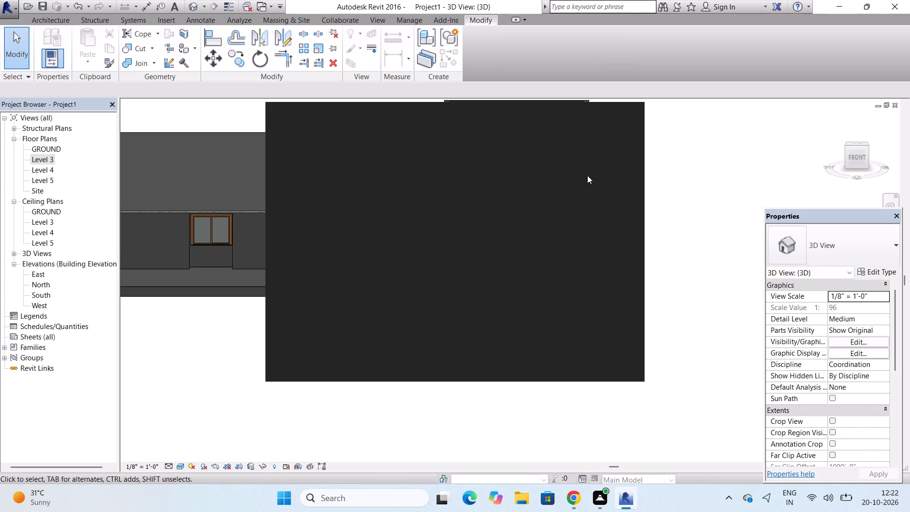
{"action": "left_click", "coordinate": [627, 121]}
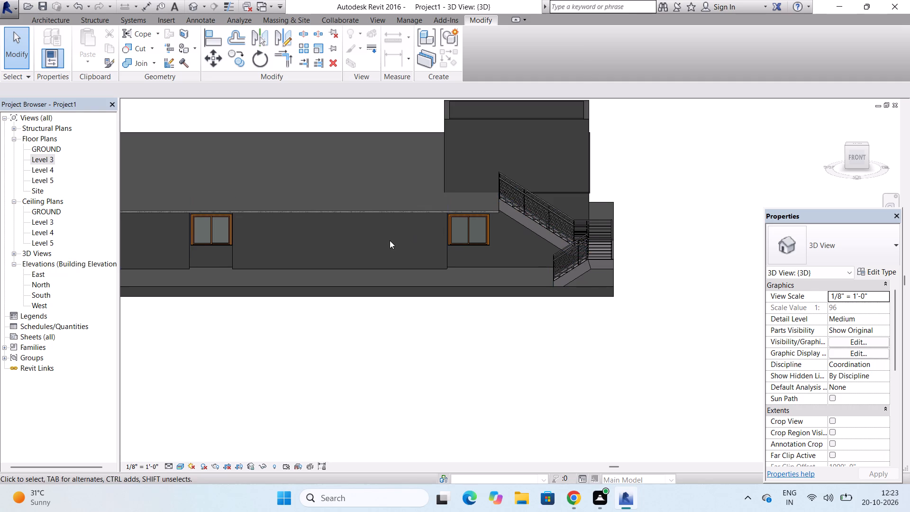
{"action": "scroll", "coordinate": [390, 241], "scroll_direction": "down", "scroll_amount": 3}
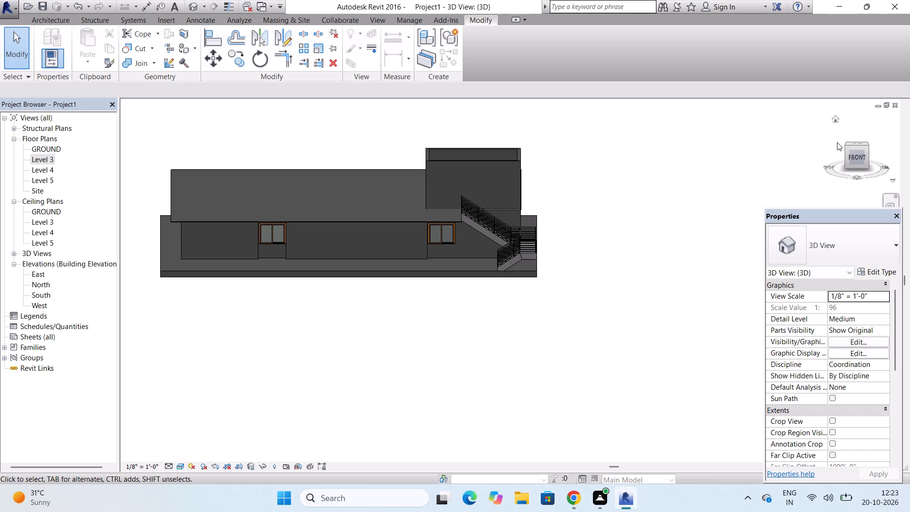
{"action": "left_click_drag", "start_coordinate": [848, 148], "coordinate": [844, 132]}
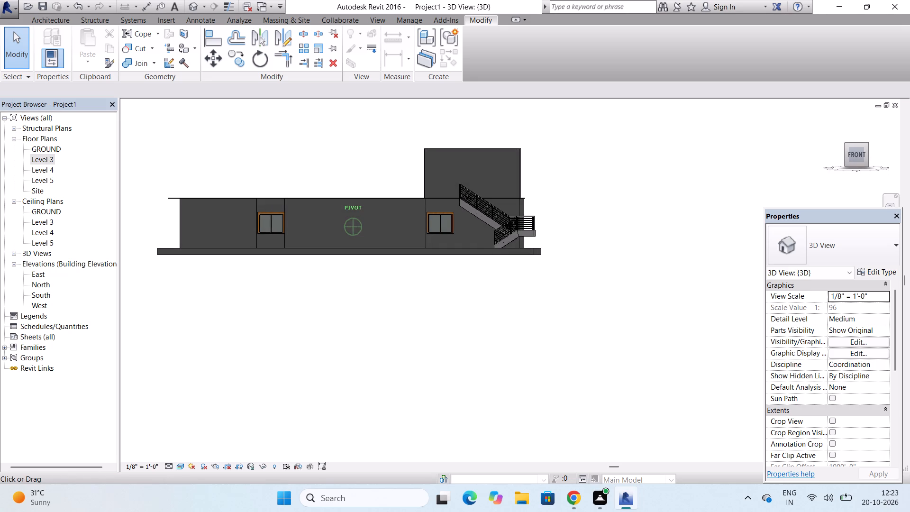
{"action": "left_click_drag", "start_coordinate": [844, 132], "coordinate": [843, 148]}
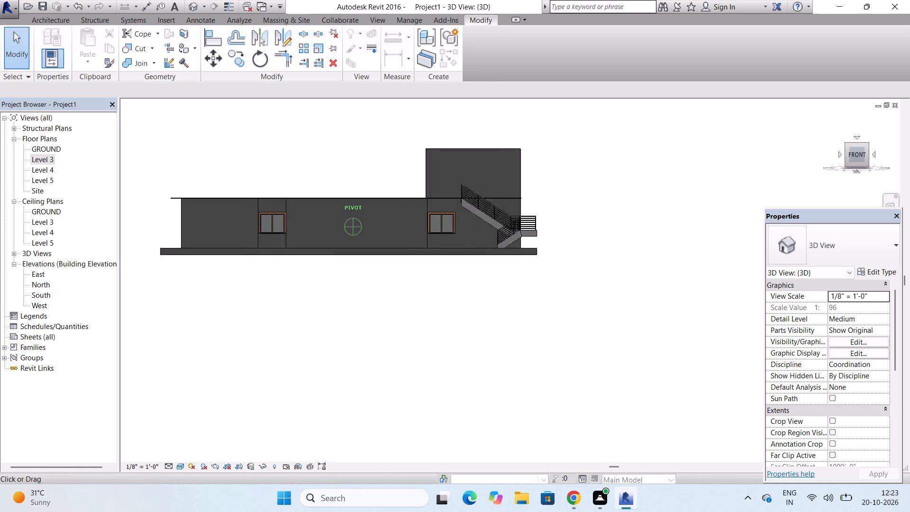
{"action": "left_click_drag", "start_coordinate": [843, 148], "coordinate": [225, 169]}
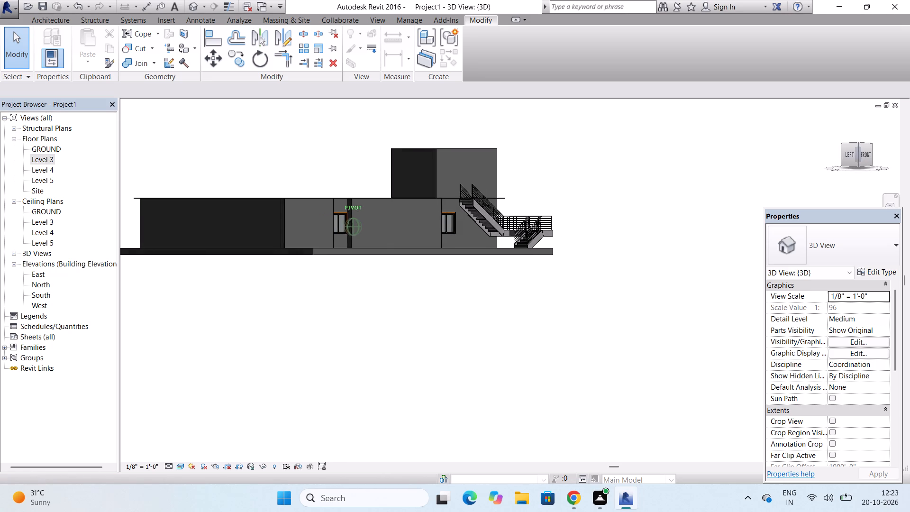
{"action": "left_click_drag", "start_coordinate": [225, 169], "coordinate": [253, 165]}
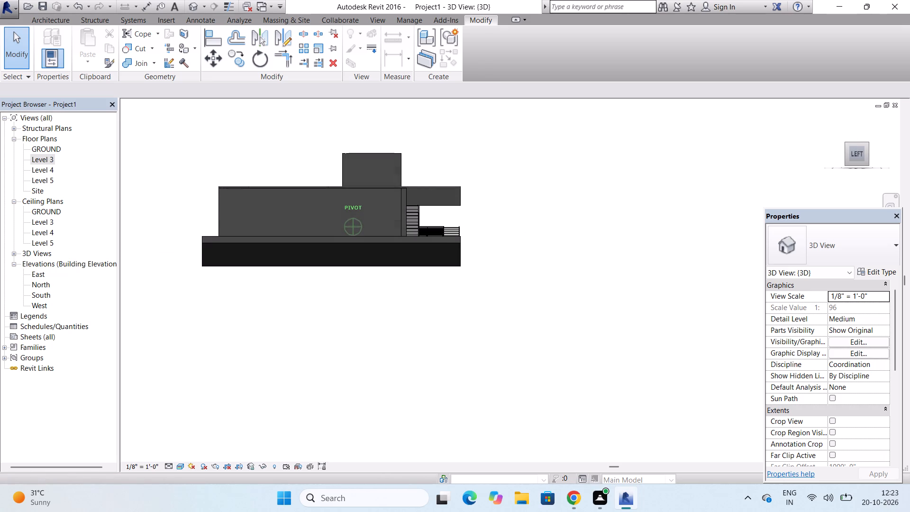
{"action": "left_click_drag", "start_coordinate": [253, 165], "coordinate": [185, 171]}
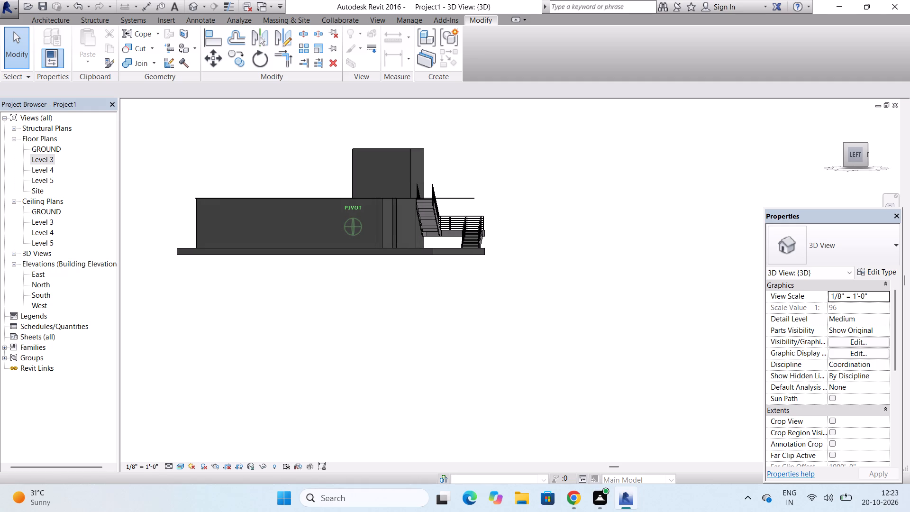
{"action": "left_click_drag", "start_coordinate": [185, 171], "coordinate": [186, 171]}
{"action": "scroll", "coordinate": [389, 217], "scroll_direction": "up", "scroll_amount": 9}
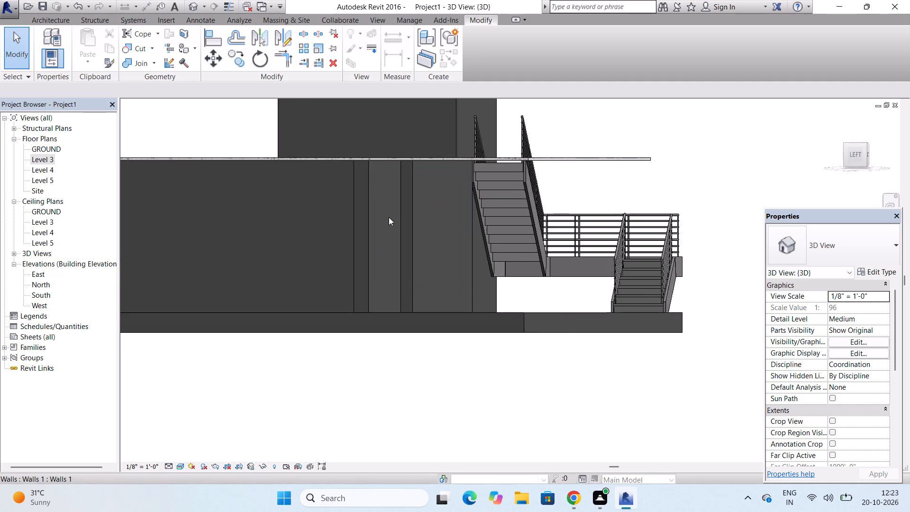
Shorten the front in-place wall's eastern panel by pulling its east end west, away from the window beside the stair.
{"action": "left_click", "coordinate": [415, 214]}
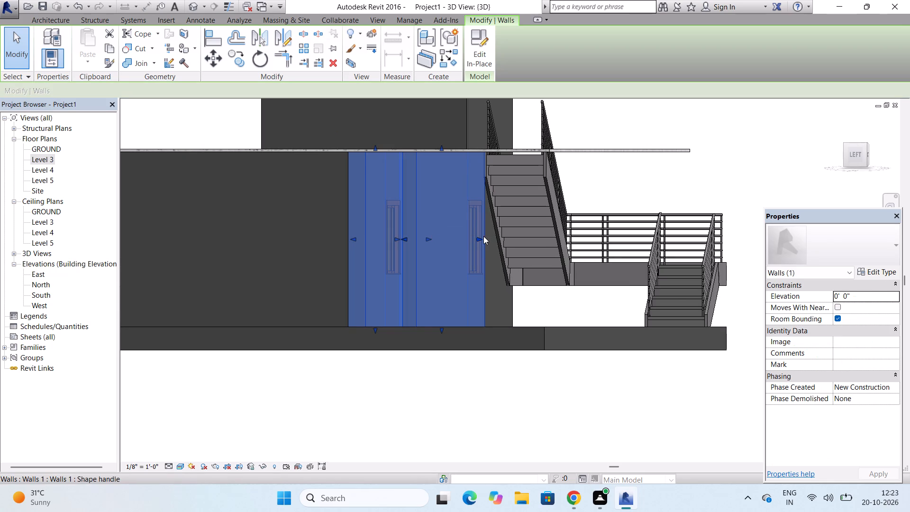
{"action": "left_click_drag", "start_coordinate": [478, 237], "coordinate": [461, 238]}
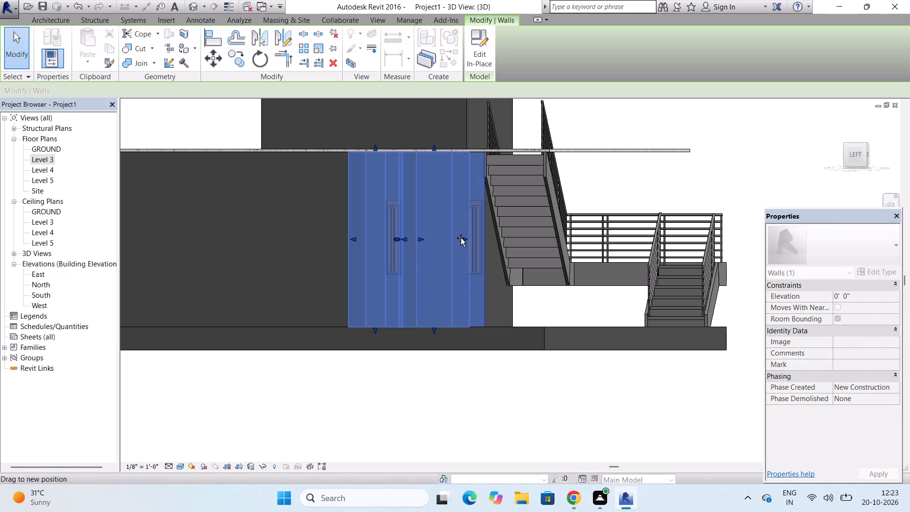
{"action": "left_click_drag", "start_coordinate": [461, 238], "coordinate": [454, 238]}
{"action": "scroll", "coordinate": [454, 238], "scroll_direction": "down", "scroll_amount": 4}
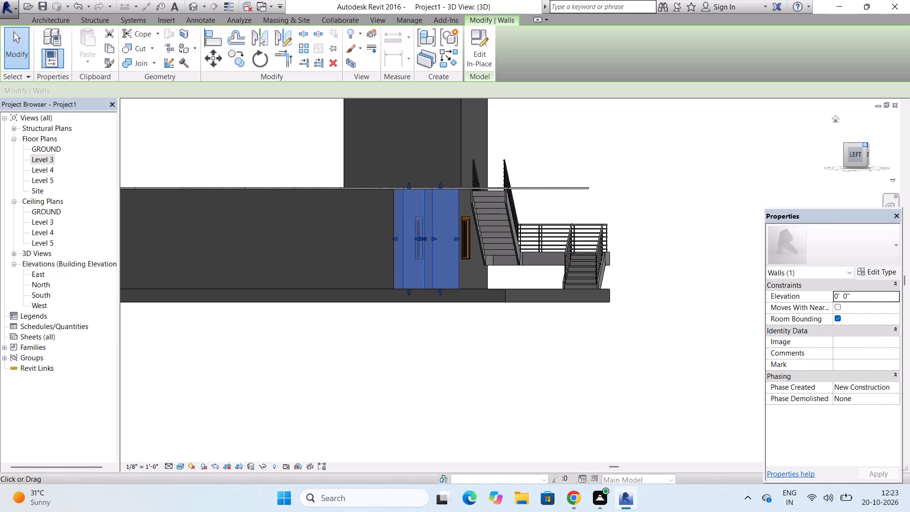
{"action": "left_click_drag", "start_coordinate": [864, 146], "coordinate": [753, 154]}
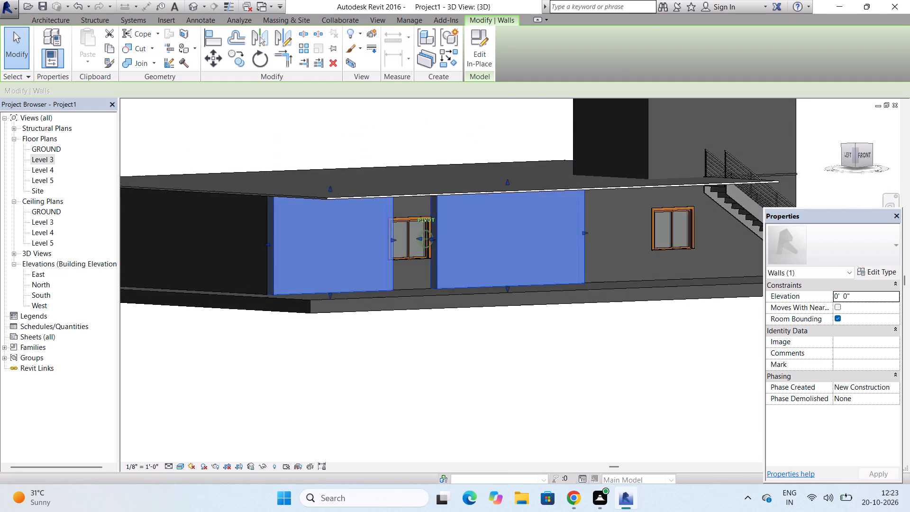
{"action": "left_click_drag", "start_coordinate": [753, 154], "coordinate": [529, 174]}
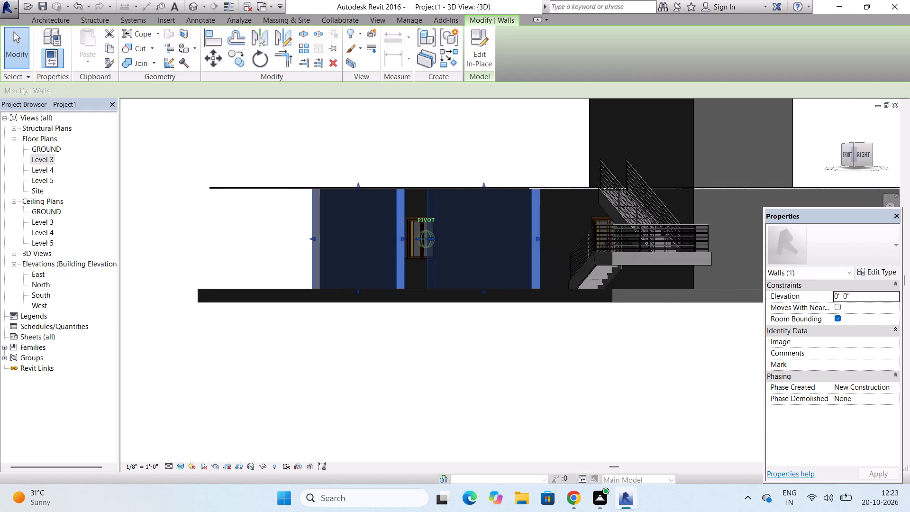
Thin the front in-place wall panels to about 5 1/2" by pulling their outer face in toward the building.
{"action": "left_click_drag", "start_coordinate": [529, 174], "coordinate": [495, 198]}
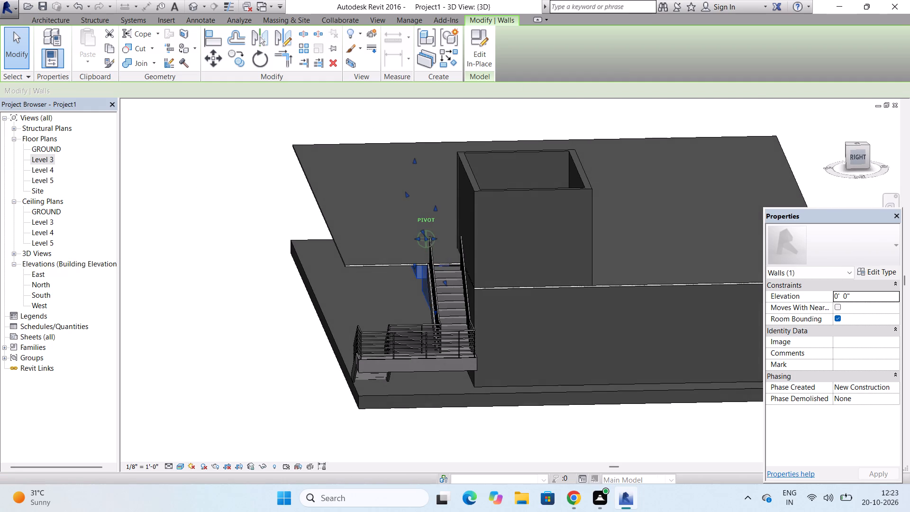
{"action": "left_click_drag", "start_coordinate": [495, 198], "coordinate": [511, 195]}
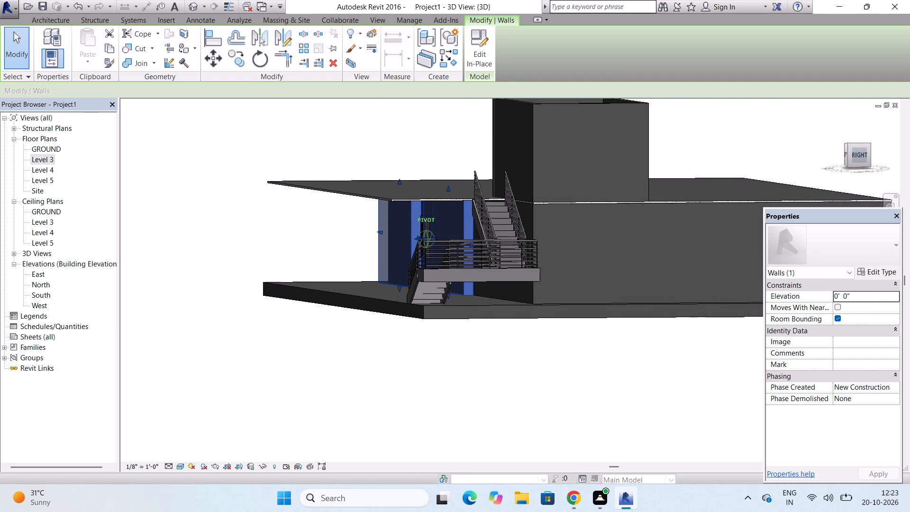
{"action": "left_click_drag", "start_coordinate": [511, 195], "coordinate": [515, 196]}
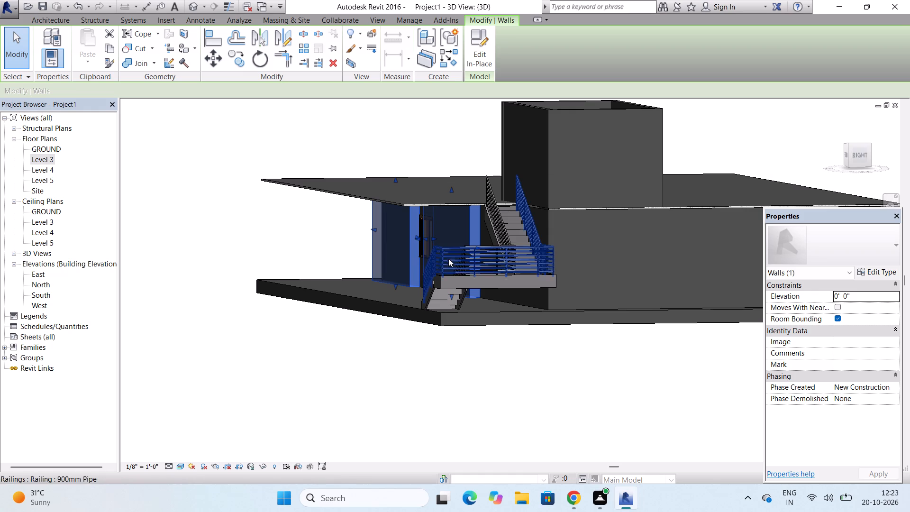
{"action": "scroll", "coordinate": [410, 238], "scroll_direction": "up", "scroll_amount": 9}
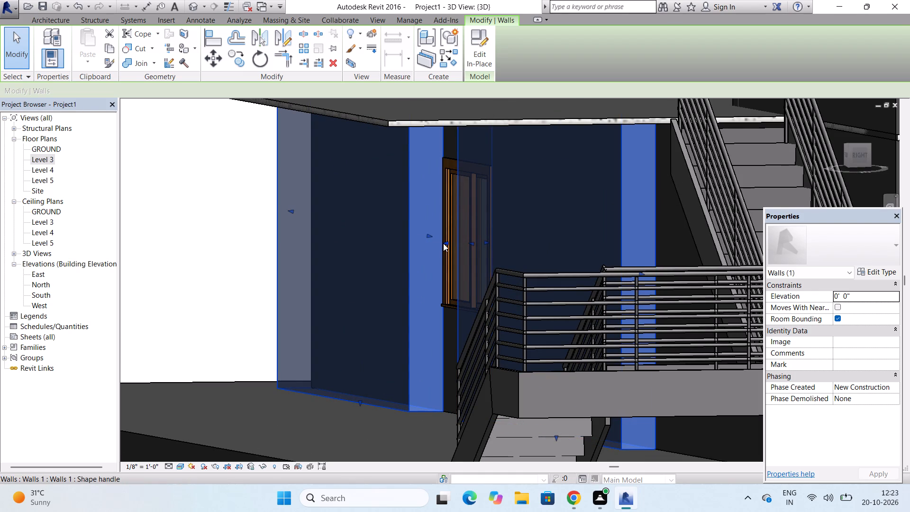
{"action": "left_click_drag", "start_coordinate": [445, 242], "coordinate": [462, 242]}
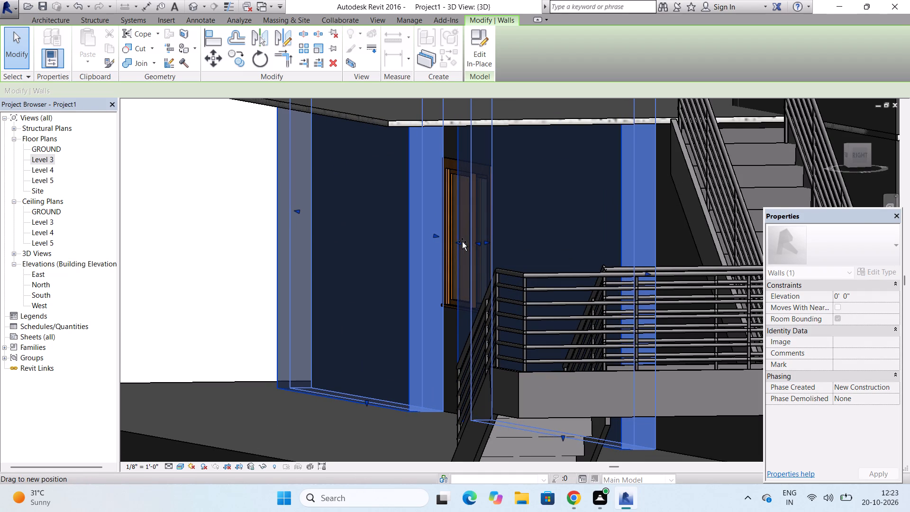
{"action": "left_click_drag", "start_coordinate": [462, 242], "coordinate": [467, 242]}
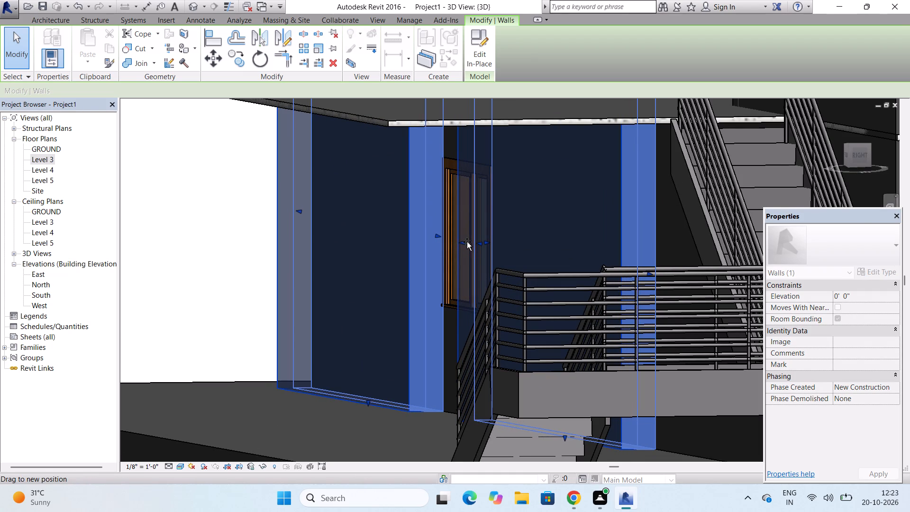
{"action": "left_click_drag", "start_coordinate": [467, 242], "coordinate": [468, 242]}
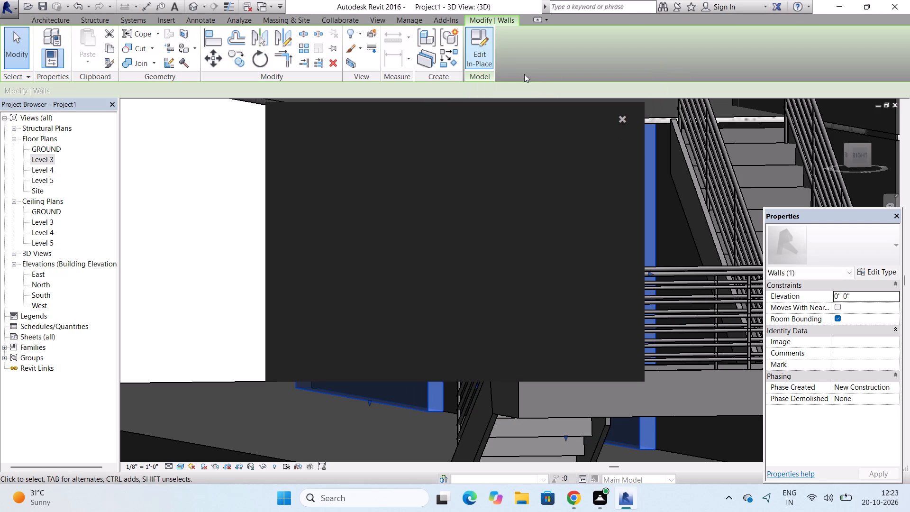
{"action": "left_click", "coordinate": [622, 118]}
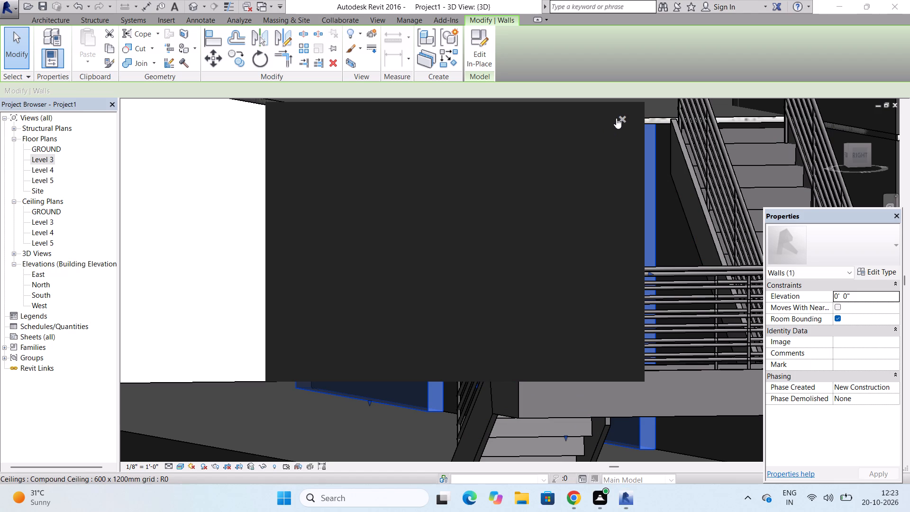
Open the front panels' extrusion sketch in the South elevation and move the western panel's east edge to the window trim's west side.
{"action": "double_click", "coordinate": [477, 53]}
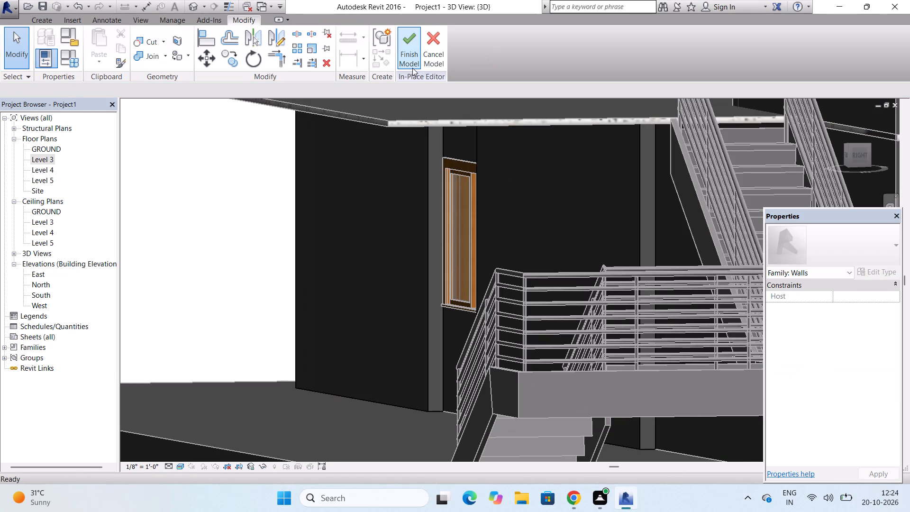
{"action": "left_click", "coordinate": [412, 68]}
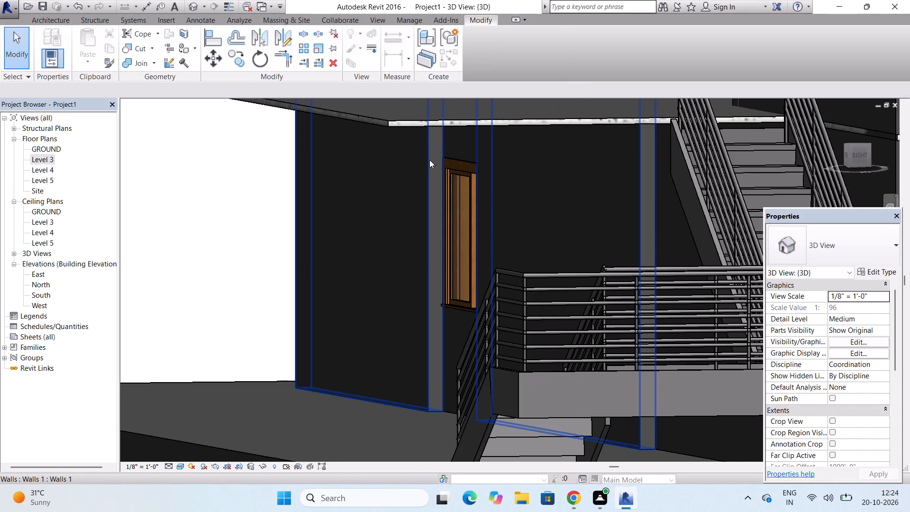
{"action": "triple_click", "coordinate": [429, 160]}
{"action": "triple_click", "coordinate": [429, 160]}
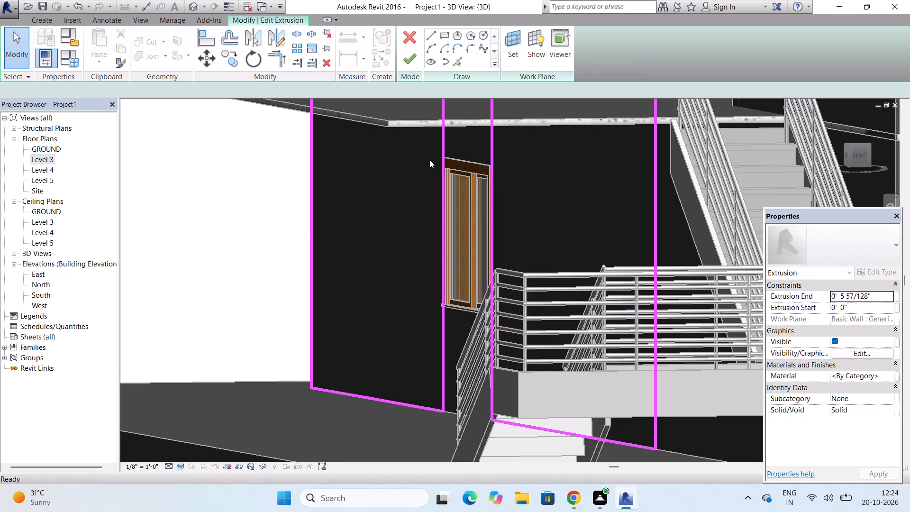
{"action": "left_click", "coordinate": [429, 160]}
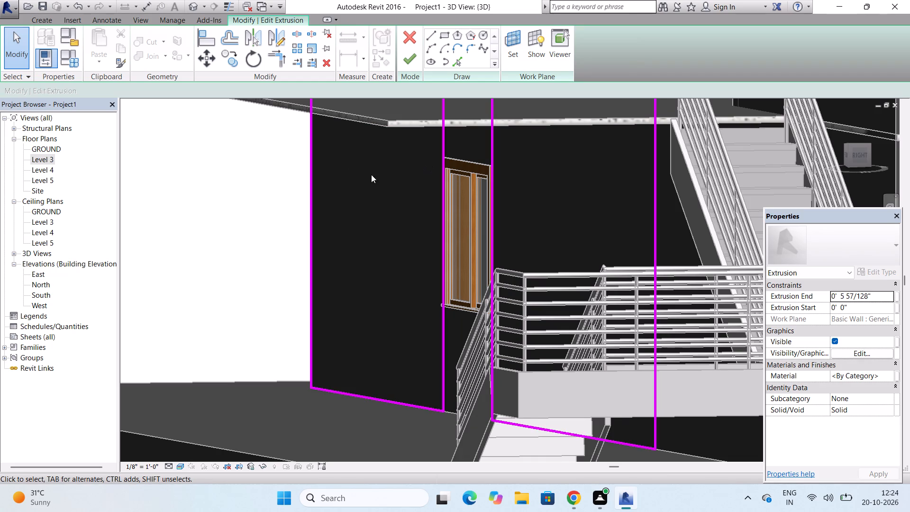
{"action": "scroll", "coordinate": [346, 159], "scroll_direction": "down", "scroll_amount": 11}
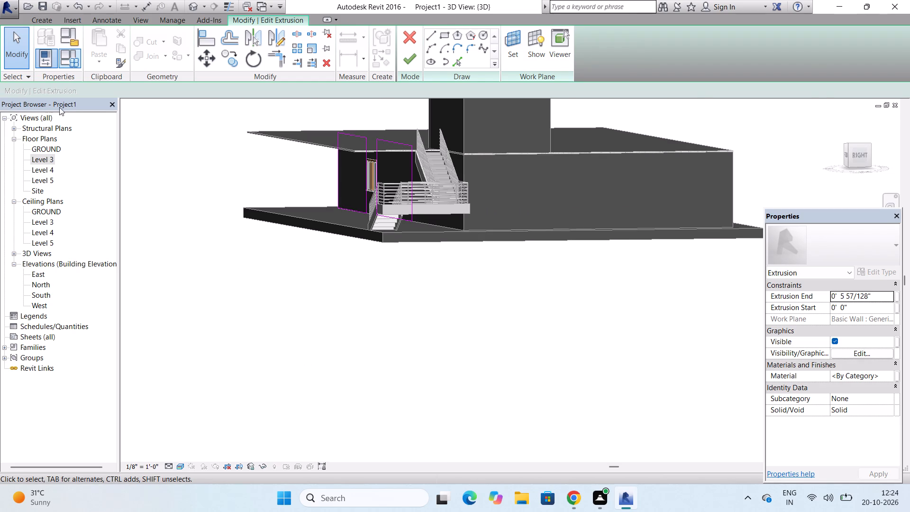
{"action": "left_click", "coordinate": [39, 294]}
{"action": "left_click", "coordinate": [39, 294]}
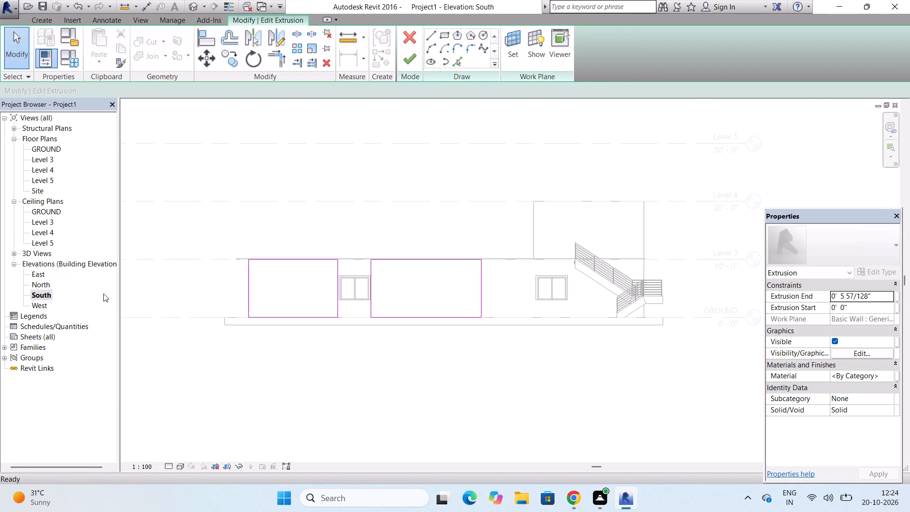
{"action": "scroll", "coordinate": [364, 290], "scroll_direction": "up", "scroll_amount": 8}
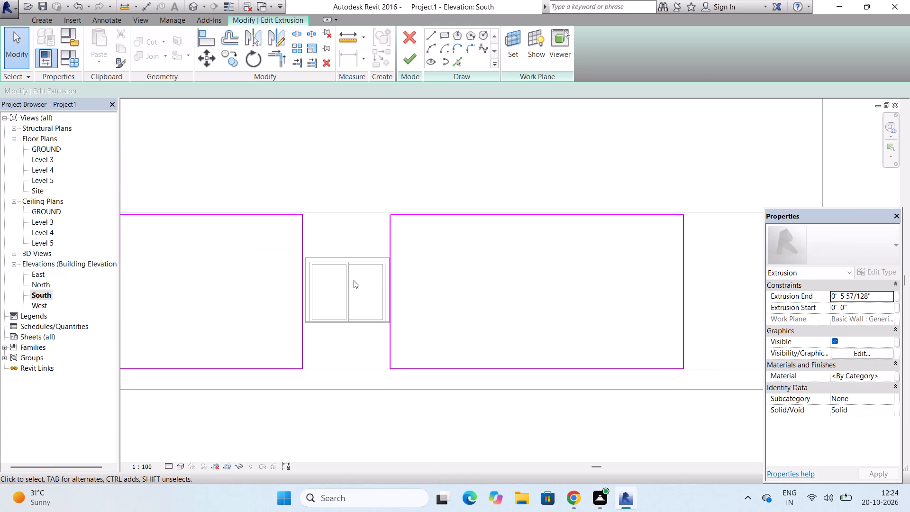
{"action": "scroll", "coordinate": [291, 267], "scroll_direction": "up", "scroll_amount": 6}
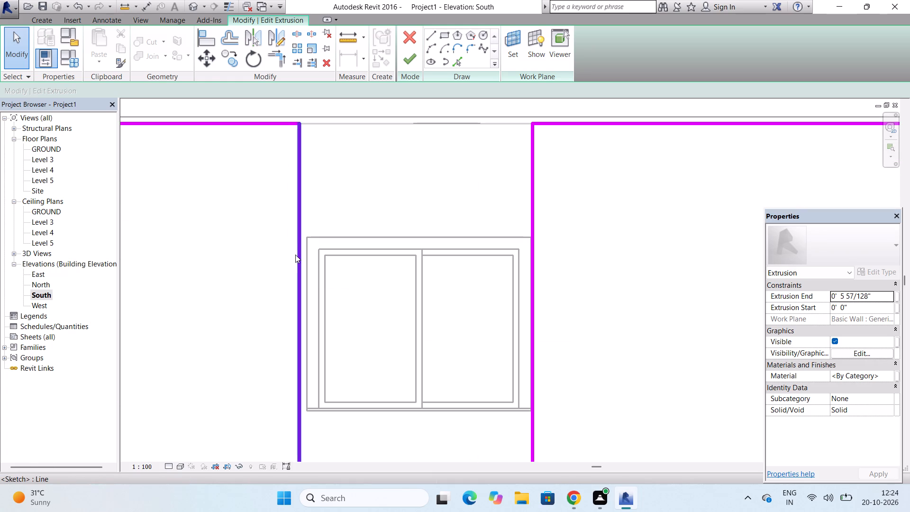
{"action": "left_click_drag", "start_coordinate": [298, 257], "coordinate": [311, 258]}
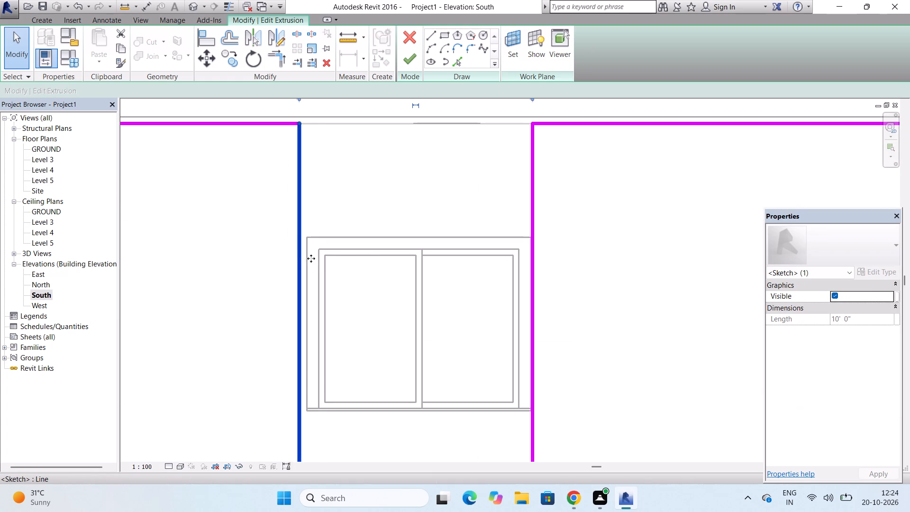
{"action": "left_click_drag", "start_coordinate": [311, 258], "coordinate": [308, 259]}
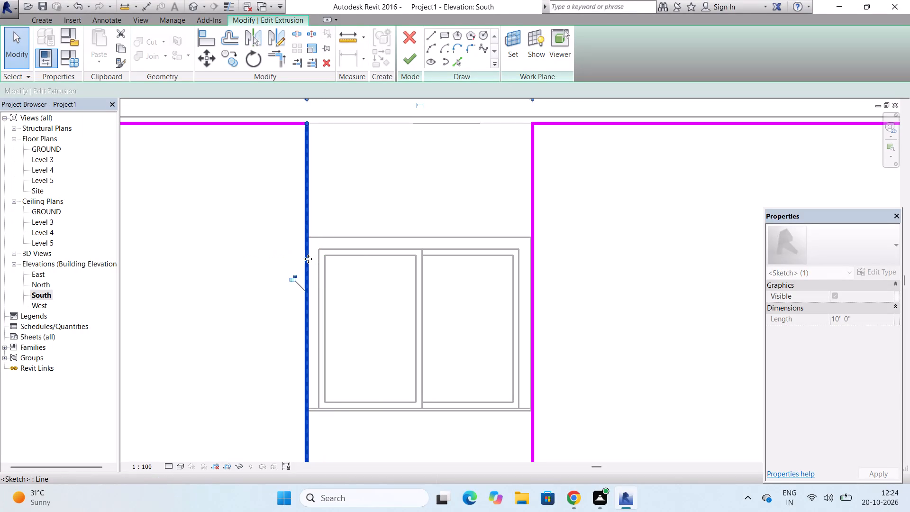
Sketch a rectangle about 5' 6" by 4' 2 3/4" around the window between the two panels, and try to finish the sketch.
{"action": "left_click", "coordinate": [447, 35]}
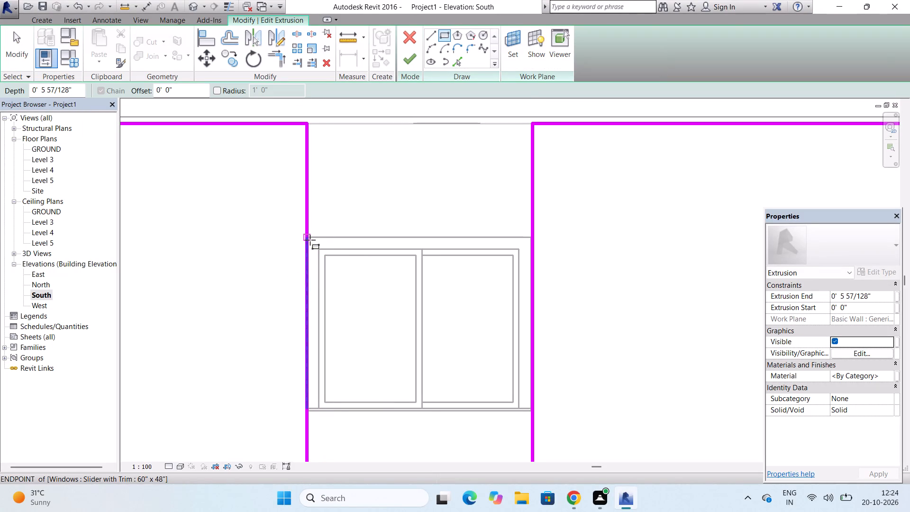
{"action": "left_click", "coordinate": [308, 240]}
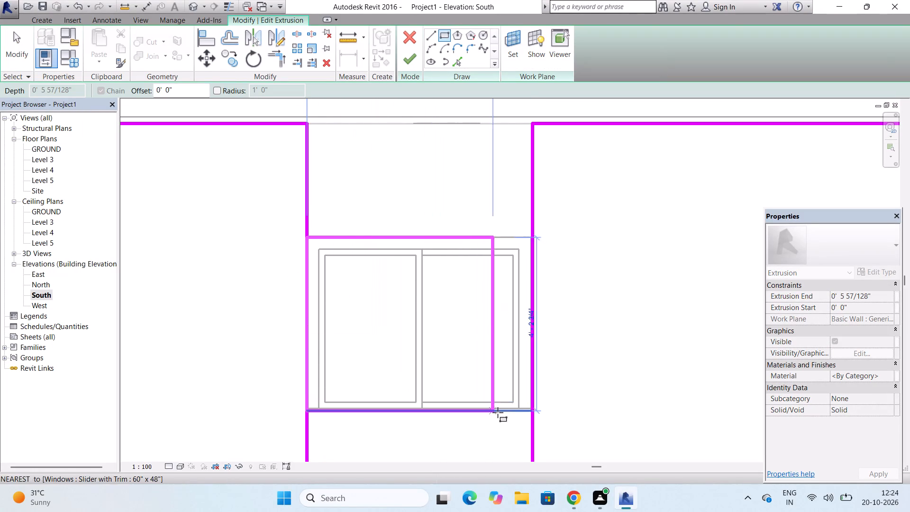
{"action": "left_click", "coordinate": [531, 410]}
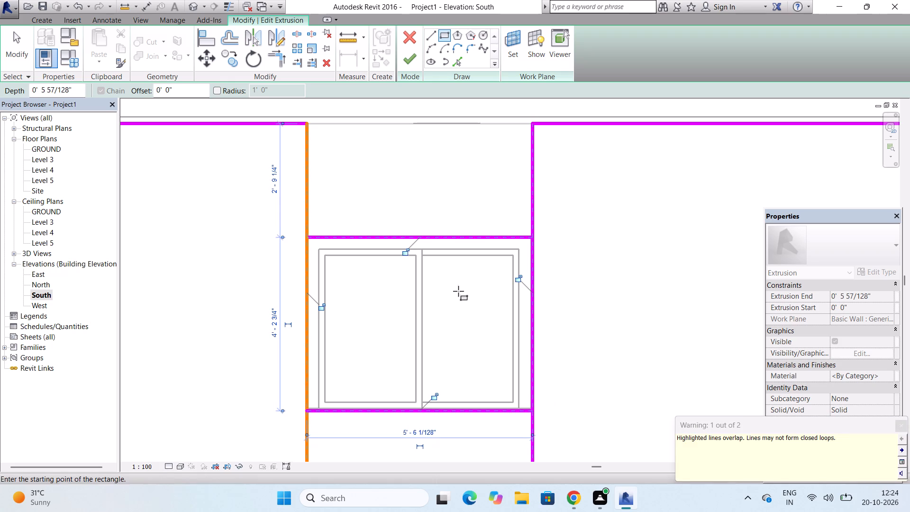
{"action": "key", "text": "Escape"}
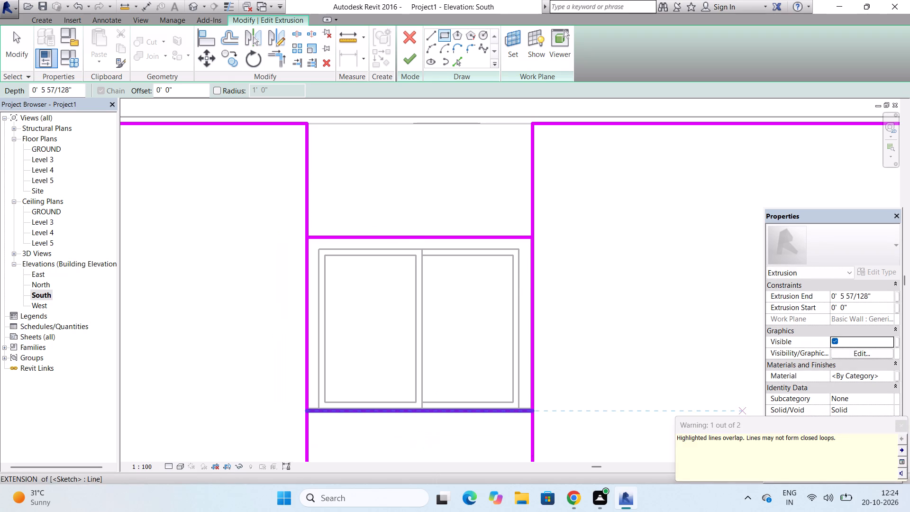
{"action": "left_click", "coordinate": [406, 55]}
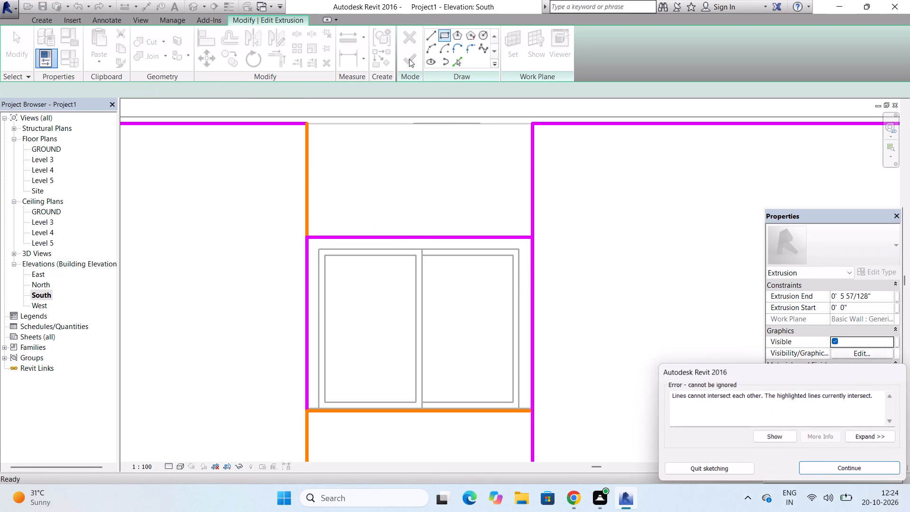
{"action": "left_click", "coordinate": [824, 471]}
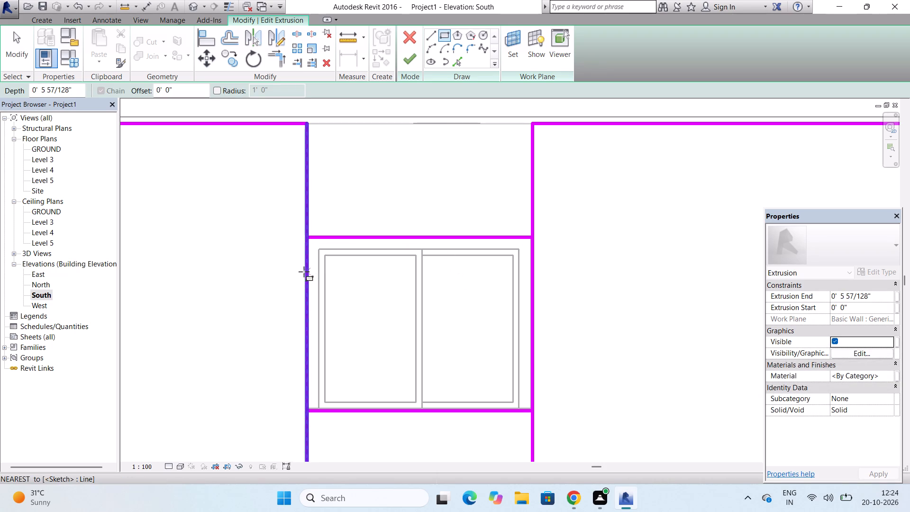
Delete the window rectangle's west and east side lines that overlap the panel edges, and try to finish the sketch again.
{"action": "key", "text": "Escape"}
{"action": "key", "text": "Escape"}
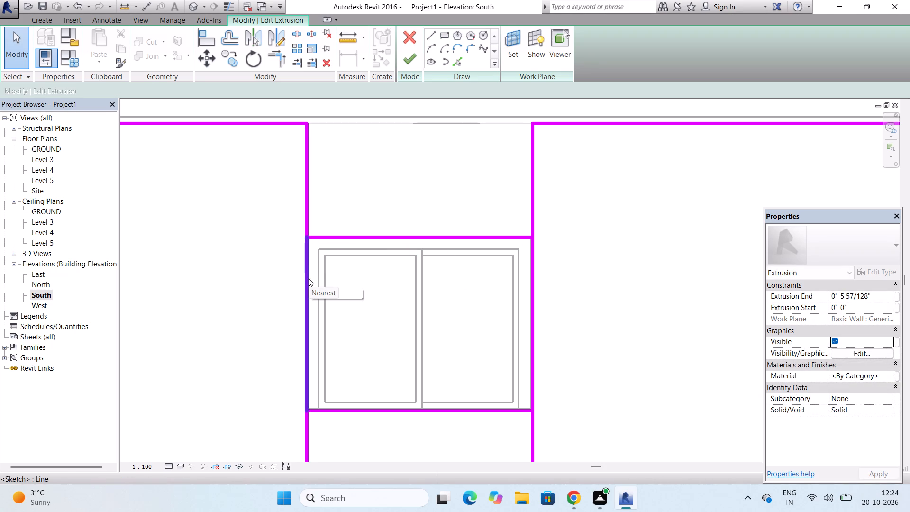
{"action": "left_click", "coordinate": [306, 281]}
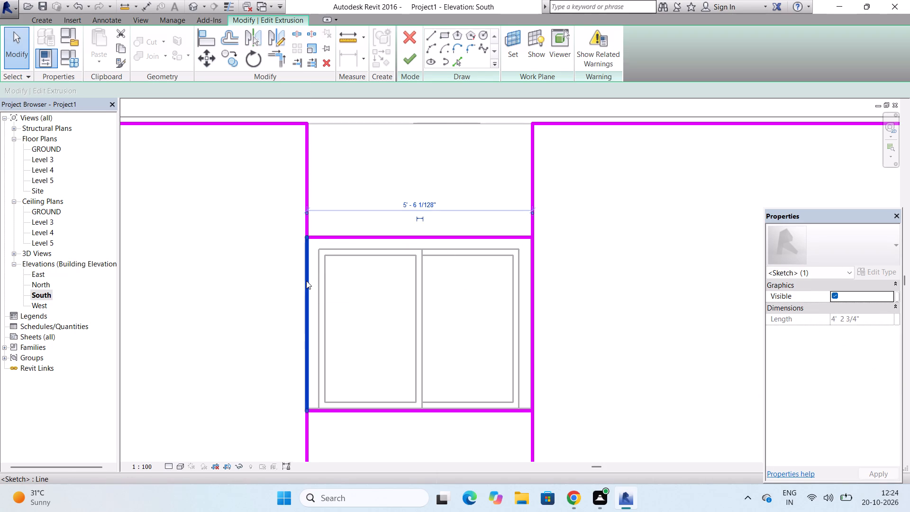
{"action": "scroll", "coordinate": [306, 281], "scroll_direction": "down", "scroll_amount": 4}
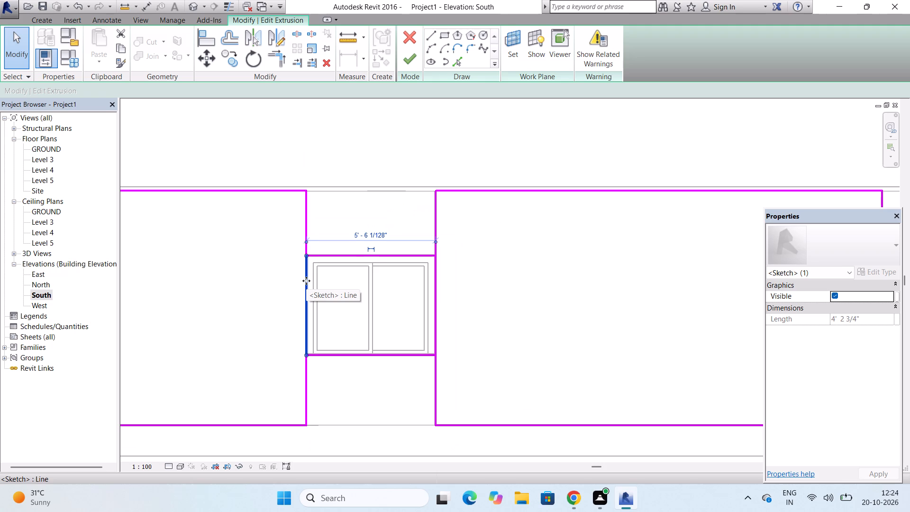
{"action": "key", "text": "Delete"}
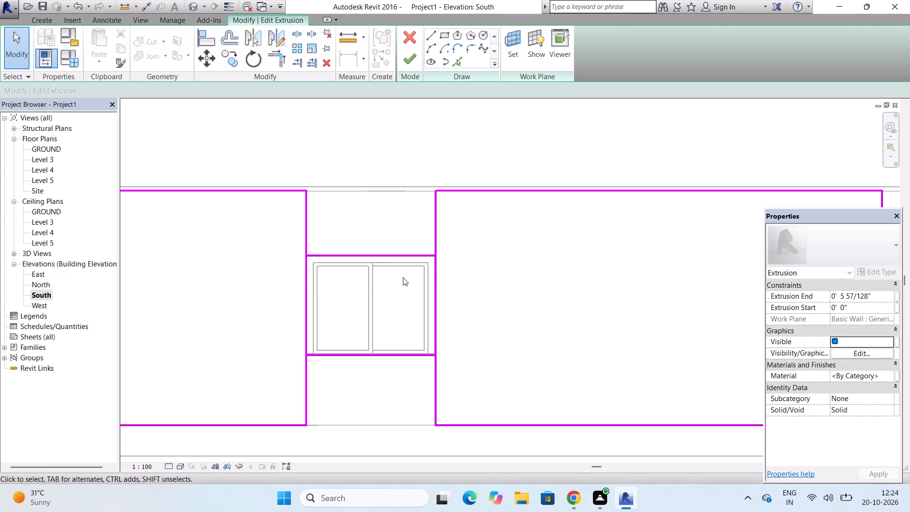
{"action": "left_click", "coordinate": [438, 279]}
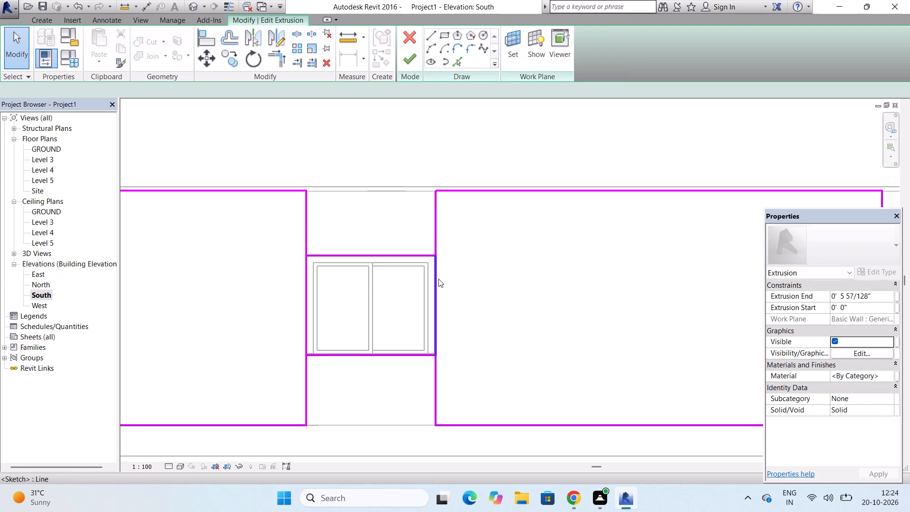
{"action": "key", "text": "Page_Up"}
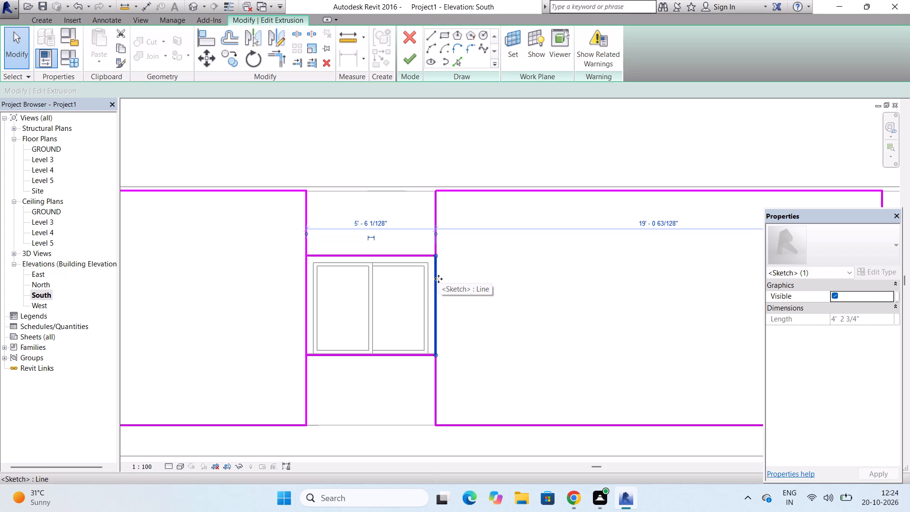
{"action": "key", "text": "Delete"}
{"action": "scroll", "coordinate": [352, 252], "scroll_direction": "down", "scroll_amount": 1}
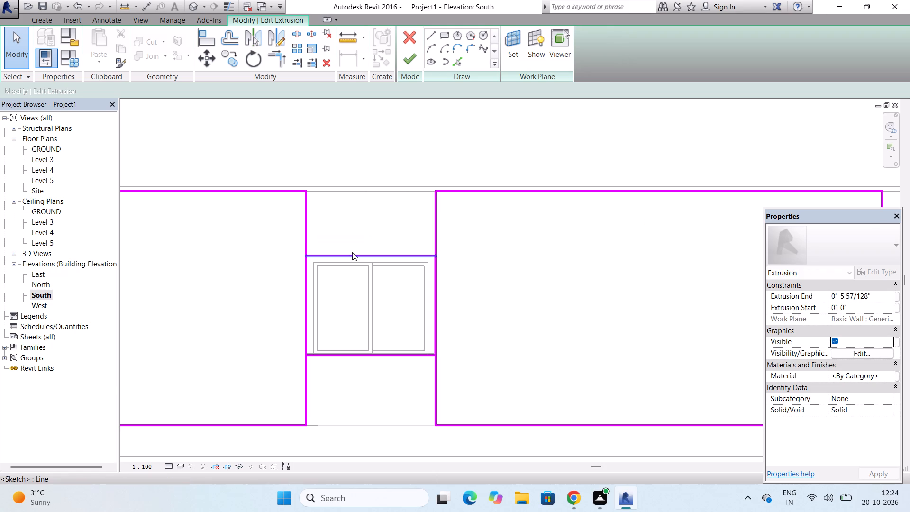
{"action": "scroll", "coordinate": [352, 252], "scroll_direction": "down", "scroll_amount": 3}
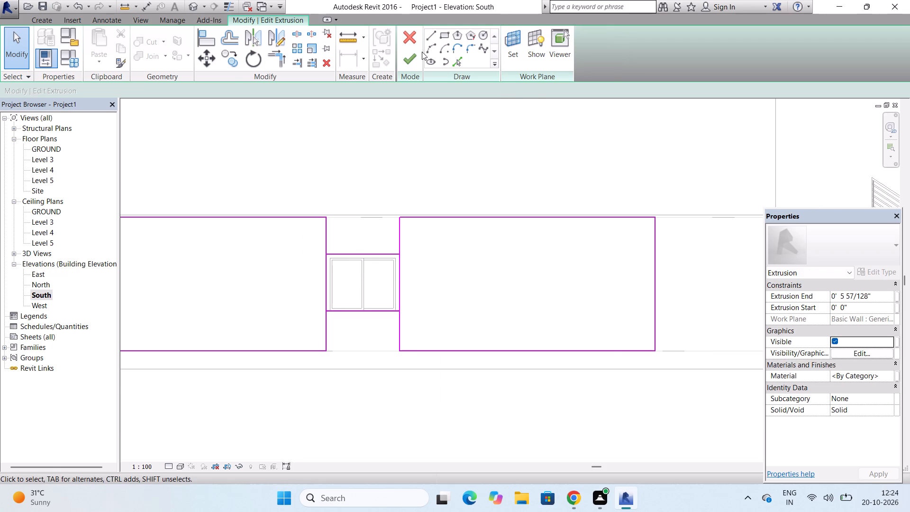
{"action": "left_click", "coordinate": [413, 57]}
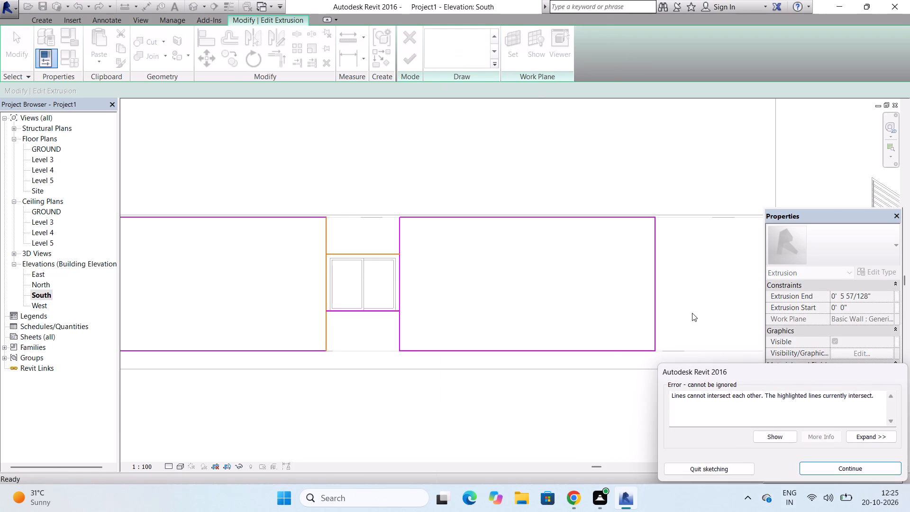
{"action": "left_click", "coordinate": [820, 463]}
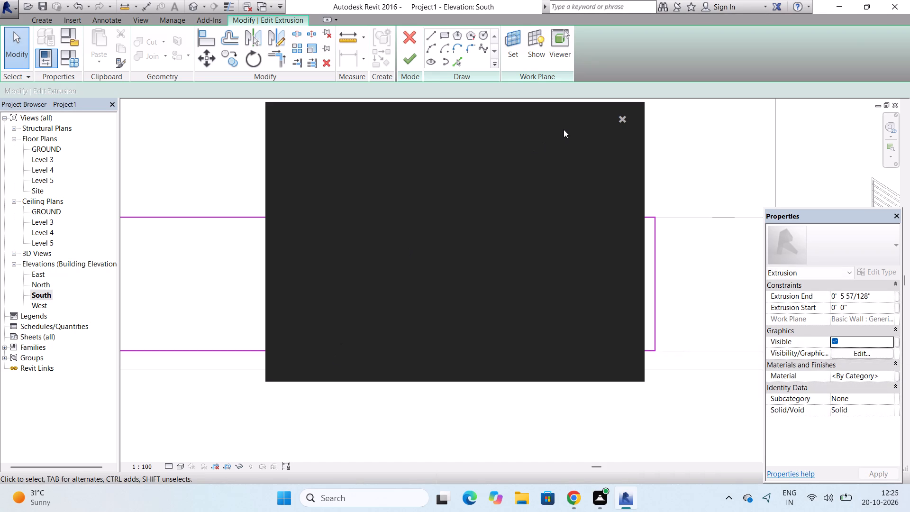
{"action": "left_click", "coordinate": [618, 118]}
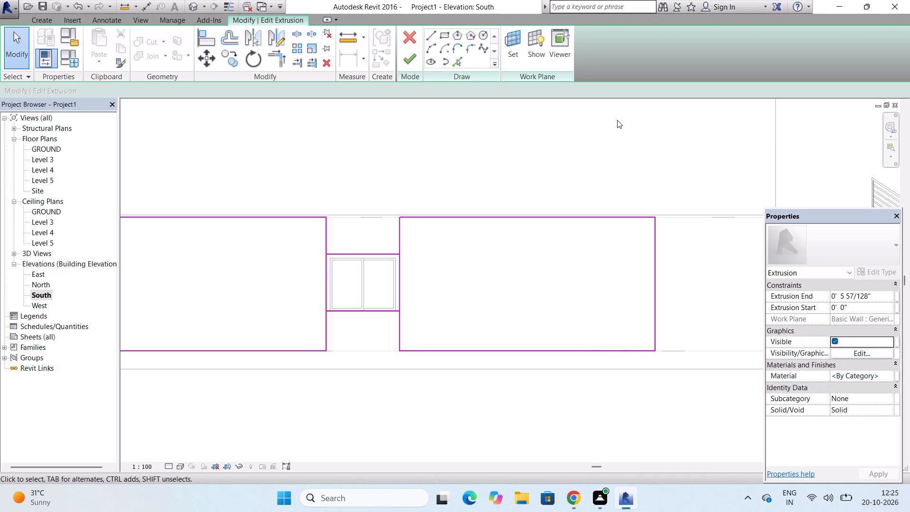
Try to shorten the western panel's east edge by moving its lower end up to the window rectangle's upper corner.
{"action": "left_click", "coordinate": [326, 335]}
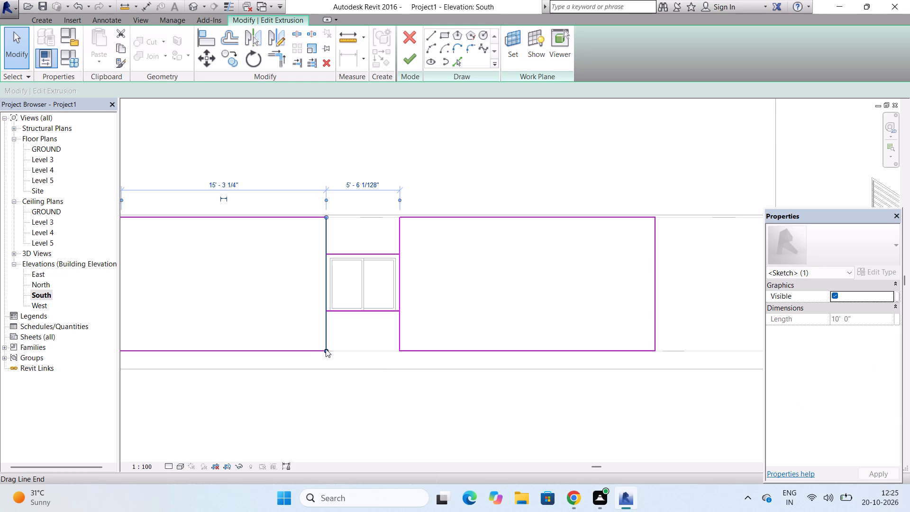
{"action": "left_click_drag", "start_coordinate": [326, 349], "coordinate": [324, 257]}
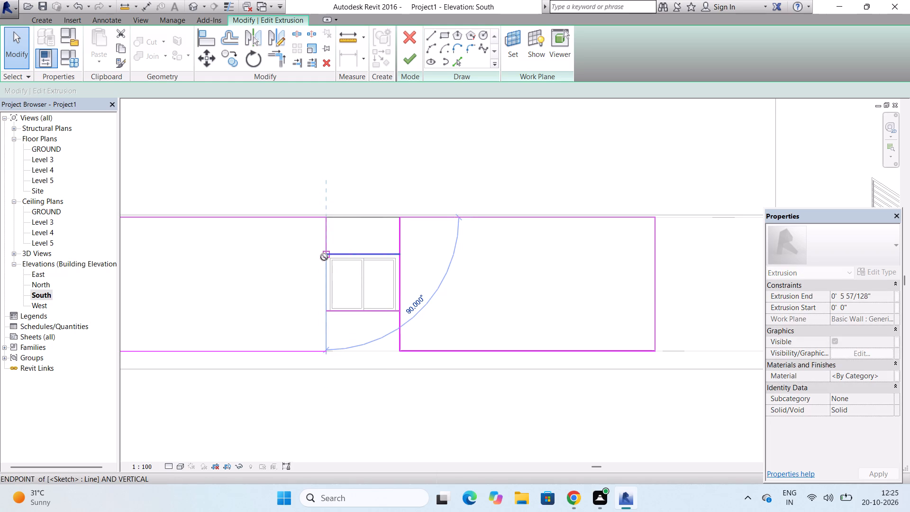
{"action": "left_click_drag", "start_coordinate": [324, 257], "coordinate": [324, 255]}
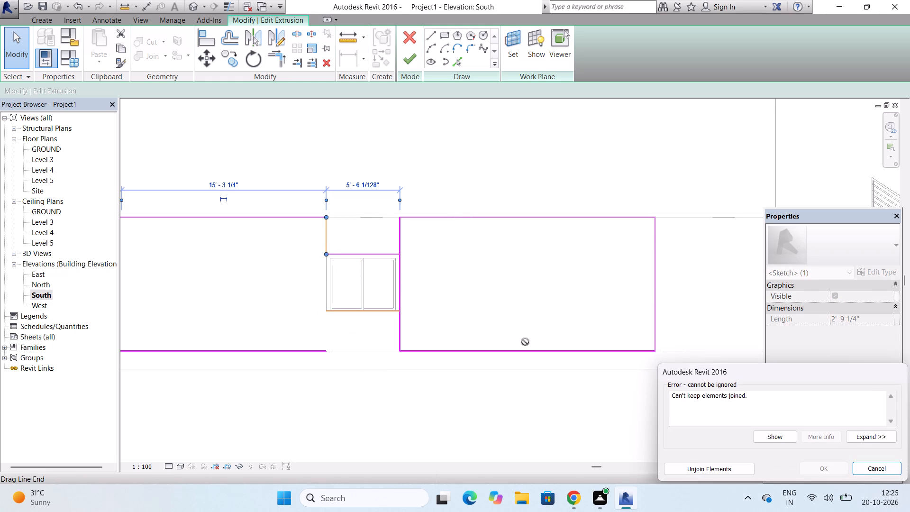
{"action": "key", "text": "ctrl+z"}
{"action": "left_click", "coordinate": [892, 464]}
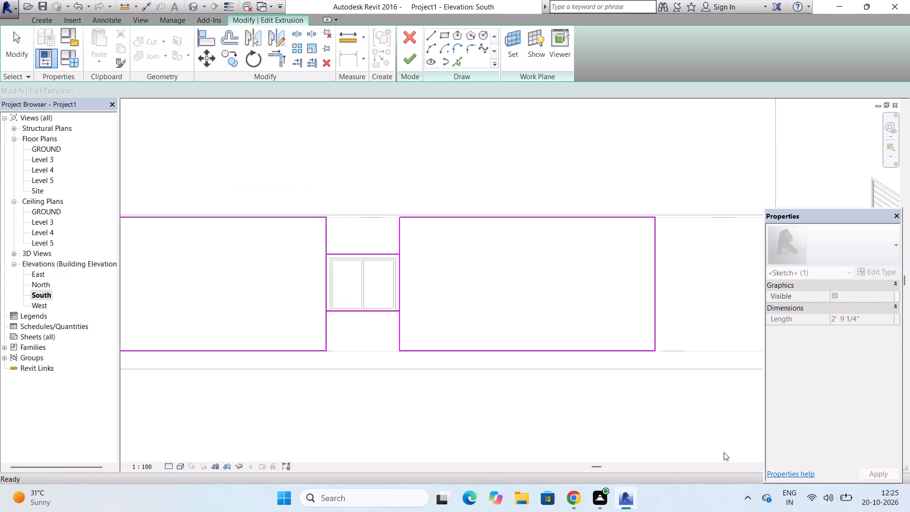
Undo the window rectangle and its side-line deletions, and finish the two-panel extrusion sketch and its in-place model.
{"action": "key", "text": "ctrl+z"}
{"action": "key", "text": "ctrl+z"}
{"action": "key", "text": "ctrl+z"}
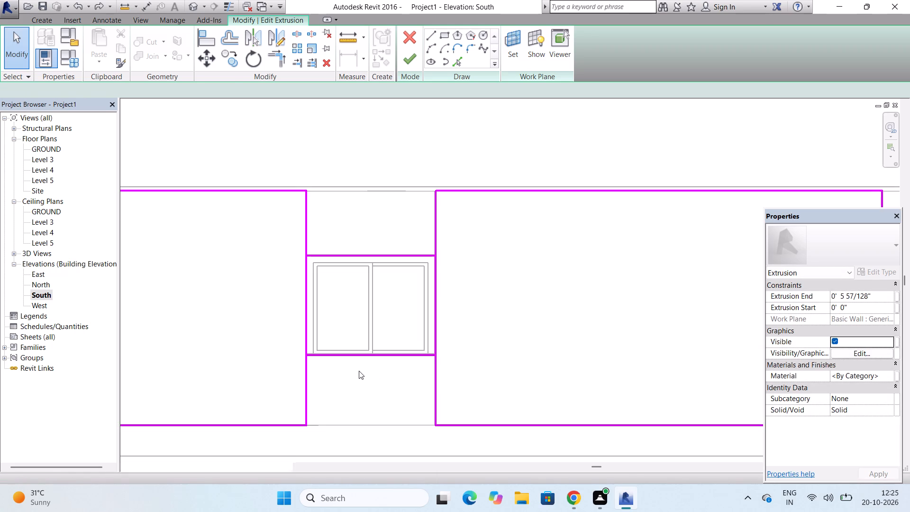
{"action": "scroll", "coordinate": [358, 371], "scroll_direction": "down", "scroll_amount": 5}
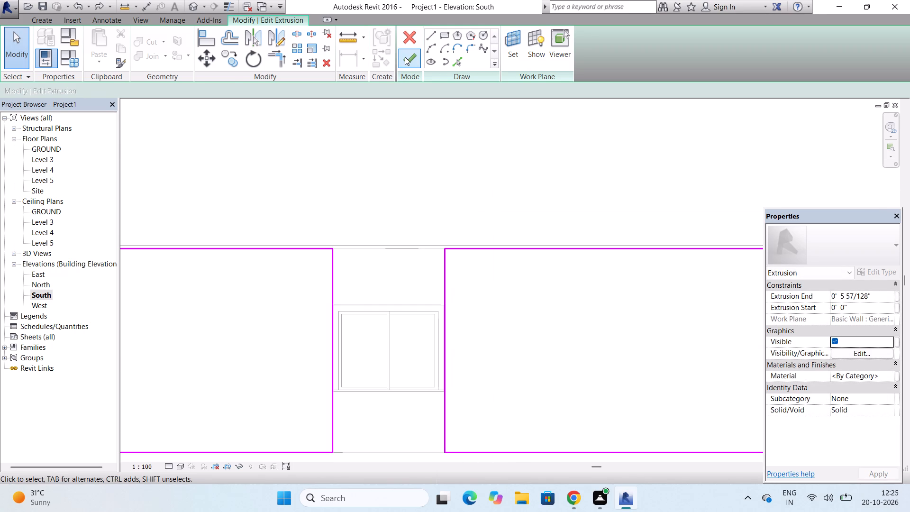
{"action": "left_click", "coordinate": [405, 57]}
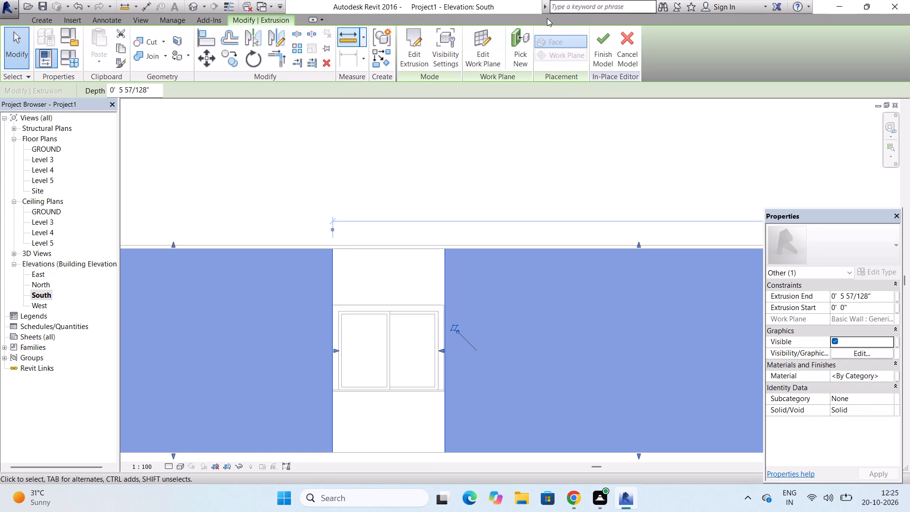
{"action": "left_click", "coordinate": [608, 51]}
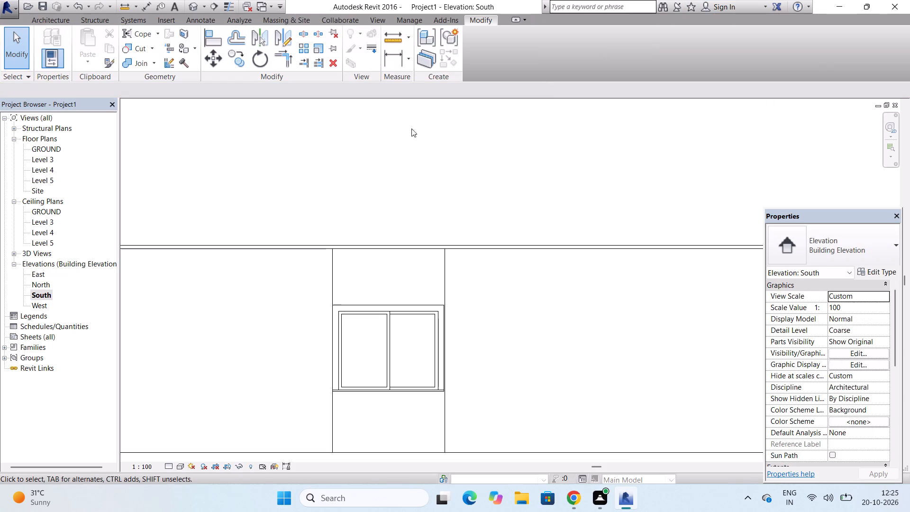
Create a new in-place component in the Walls category with the default name.
{"action": "left_click", "coordinate": [54, 25]}
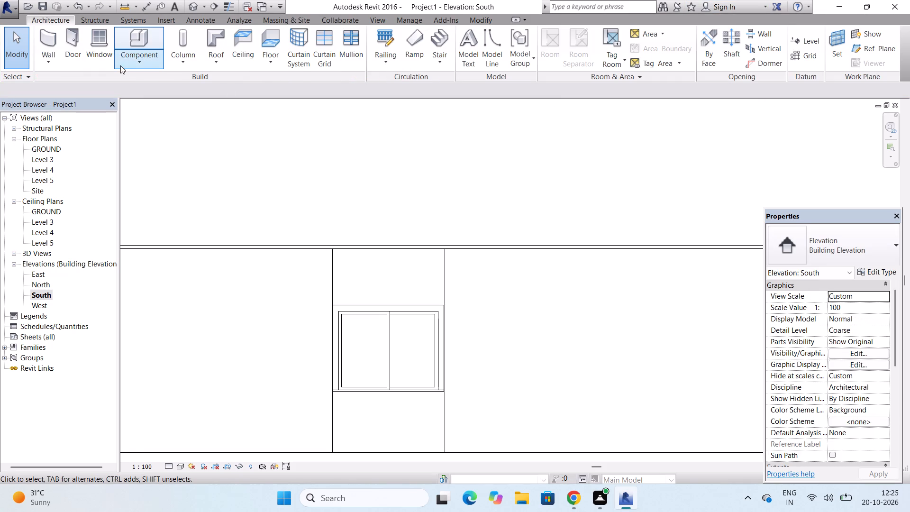
{"action": "left_click", "coordinate": [123, 63]}
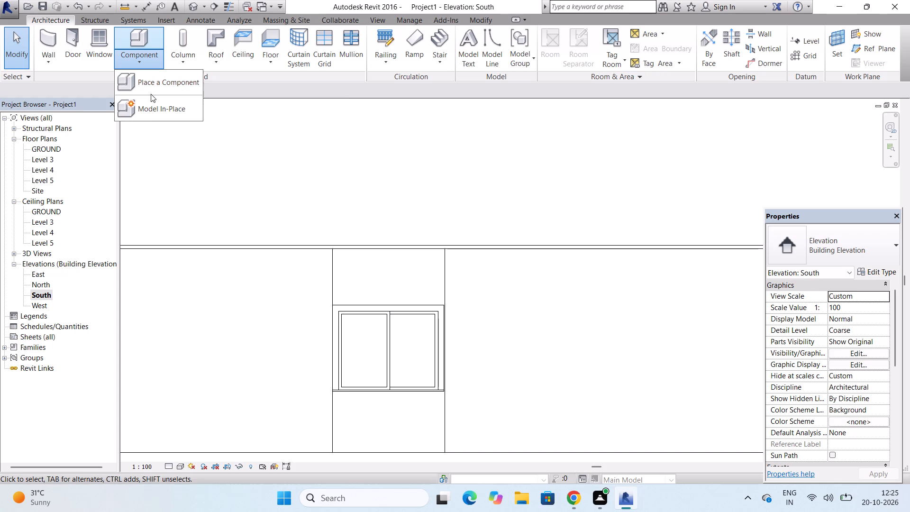
{"action": "left_click", "coordinate": [149, 108]}
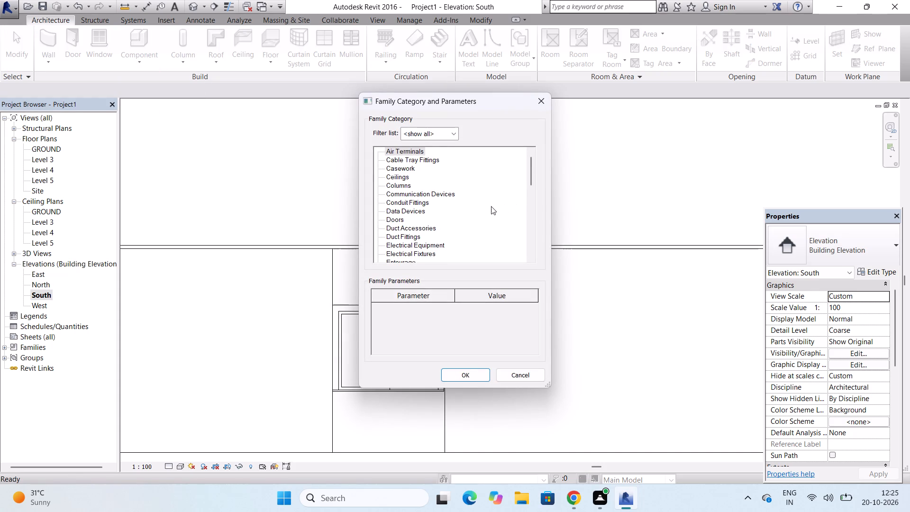
{"action": "scroll", "coordinate": [490, 206], "scroll_direction": "down", "scroll_amount": 20}
{"action": "scroll", "coordinate": [490, 206], "scroll_direction": "down", "scroll_amount": 17}
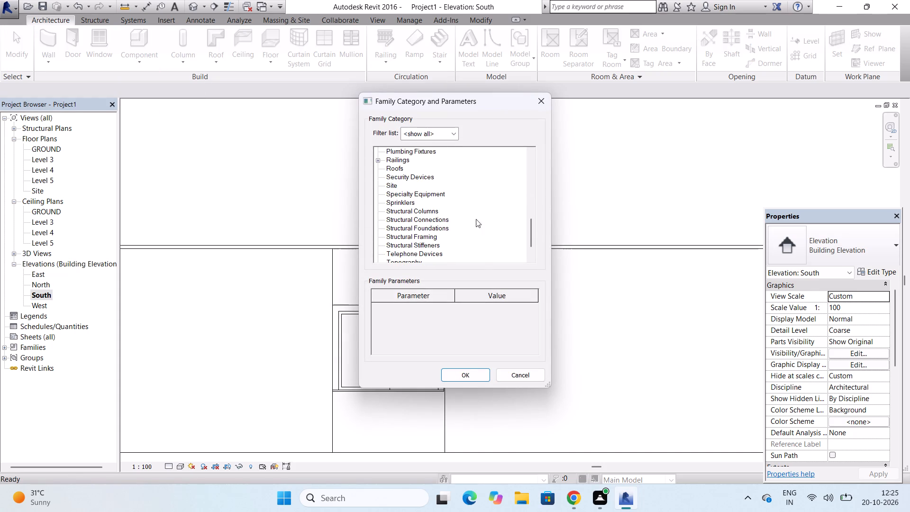
{"action": "left_click", "coordinate": [396, 244]}
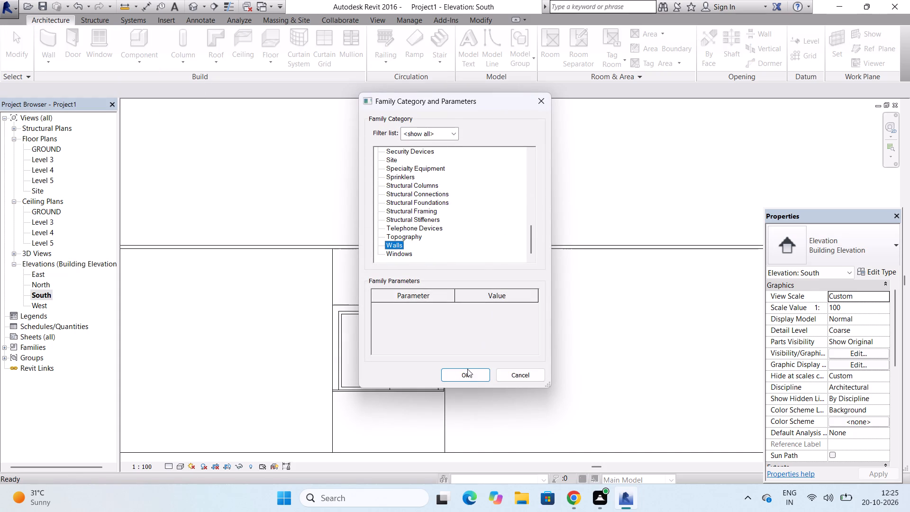
{"action": "left_click", "coordinate": [467, 372]}
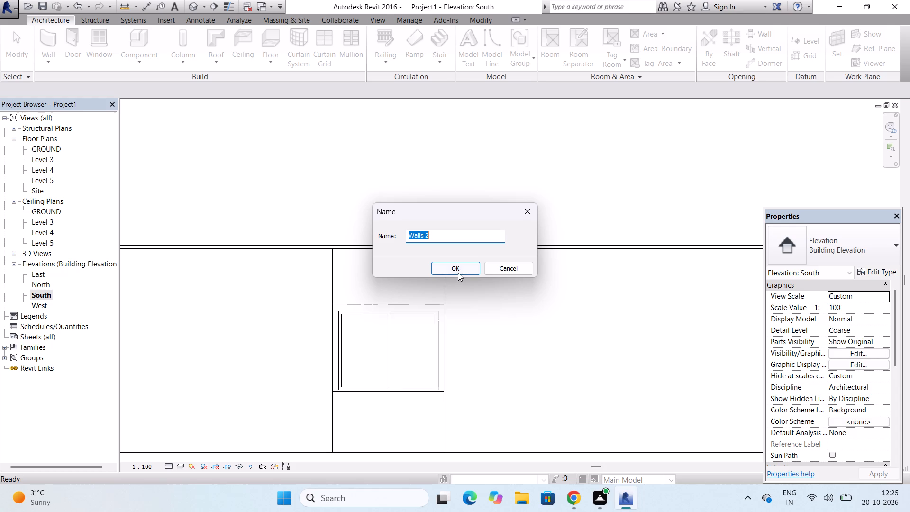
{"action": "left_click", "coordinate": [459, 265]}
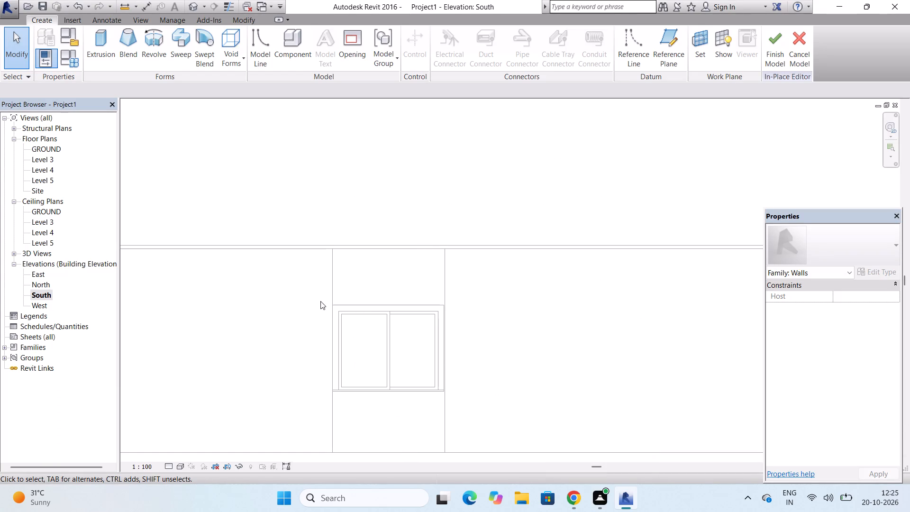
Start an extrusion using the face of the window trim between the two panels as its work plane.
{"action": "left_click", "coordinate": [96, 30]}
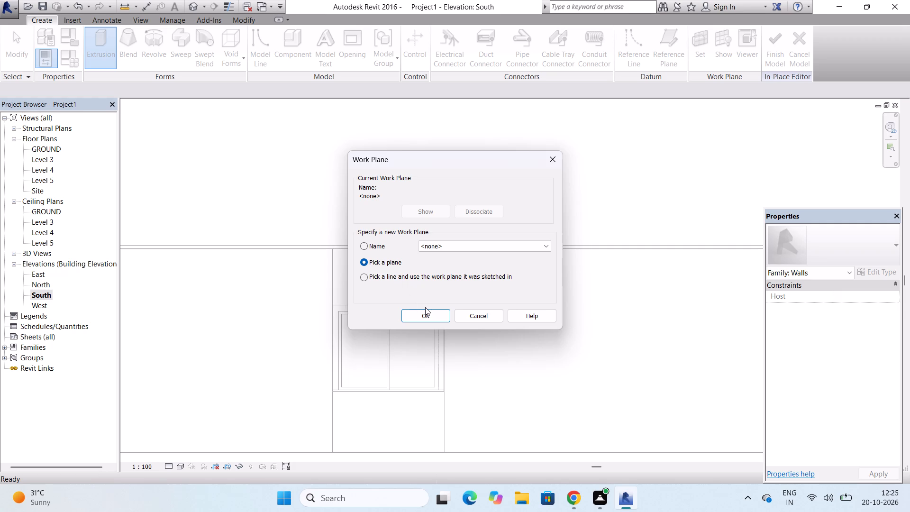
{"action": "left_click", "coordinate": [425, 307]}
{"action": "left_click", "coordinate": [426, 318]}
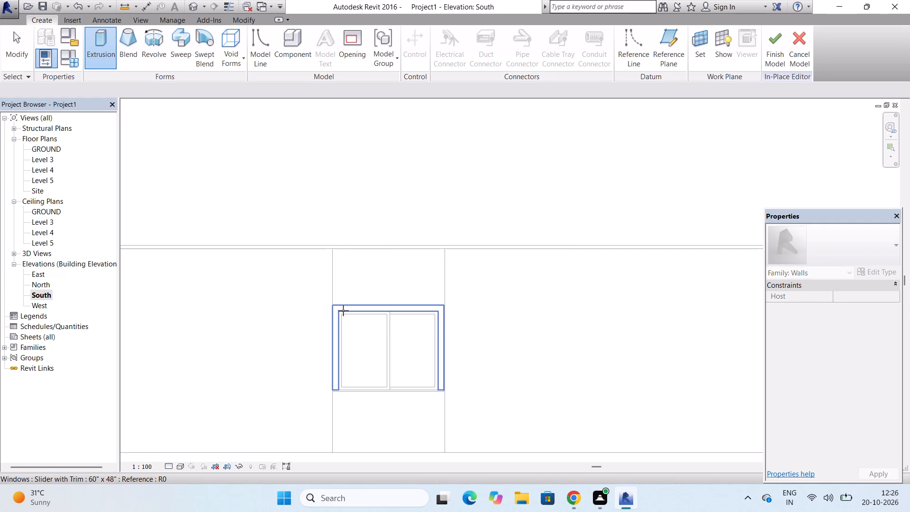
{"action": "left_click", "coordinate": [343, 311]}
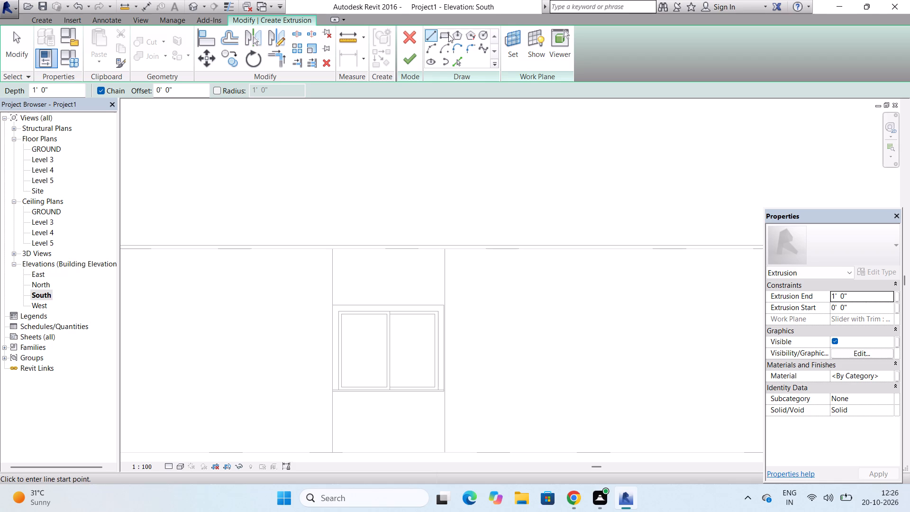
Sketch a rectangle about 4' 2 3/4" high along the outer edges of the window trim between the panels.
{"action": "left_click_drag", "start_coordinate": [447, 34], "coordinate": [453, 38]}
{"action": "scroll", "coordinate": [321, 312], "scroll_direction": "up", "scroll_amount": 7}
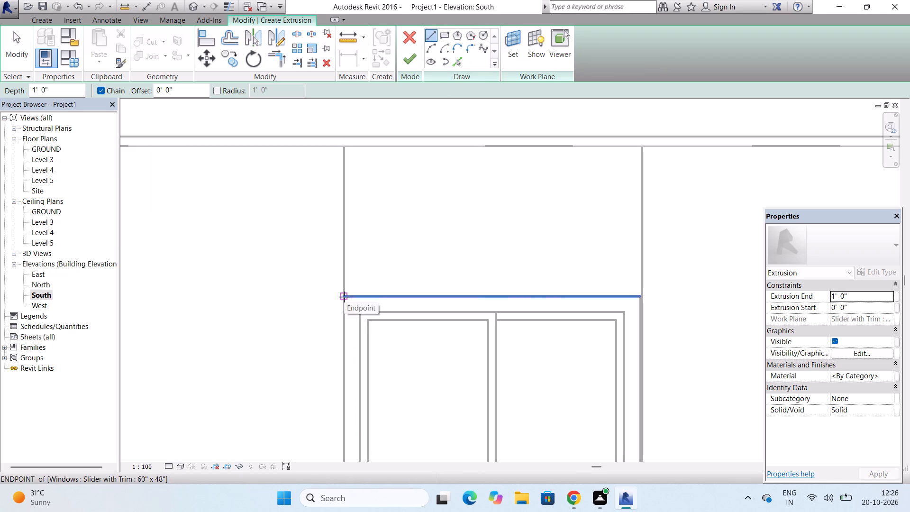
{"action": "left_click", "coordinate": [344, 297]}
{"action": "scroll", "coordinate": [364, 279], "scroll_direction": "down", "scroll_amount": 8}
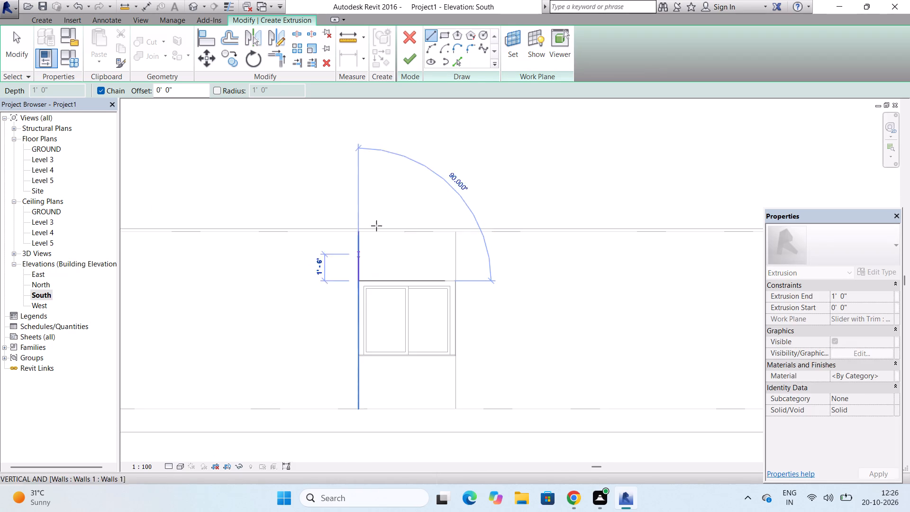
{"action": "left_click", "coordinate": [442, 37]}
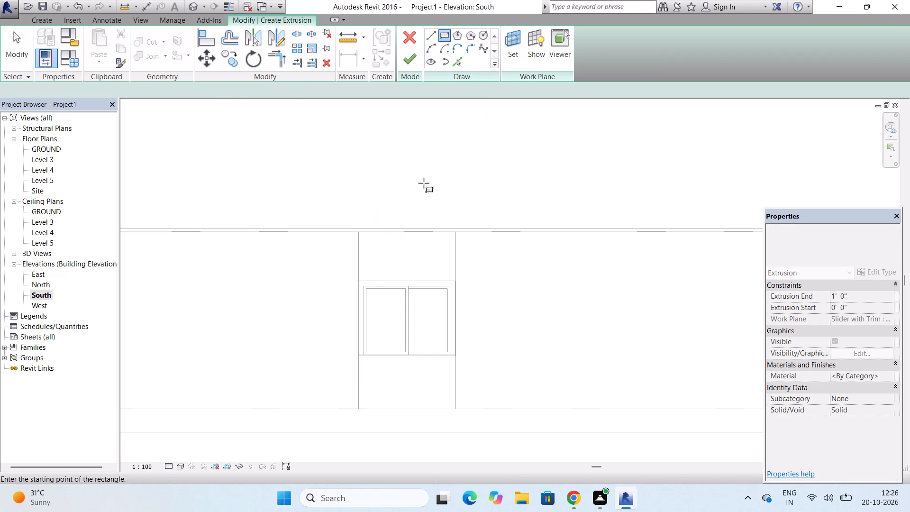
{"action": "left_click", "coordinate": [358, 279]}
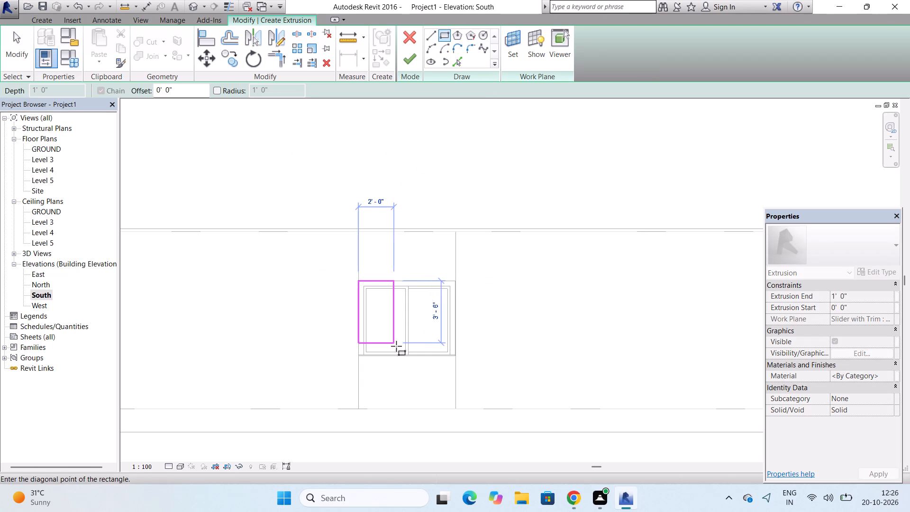
{"action": "scroll", "coordinate": [430, 358], "scroll_direction": "up", "scroll_amount": 6}
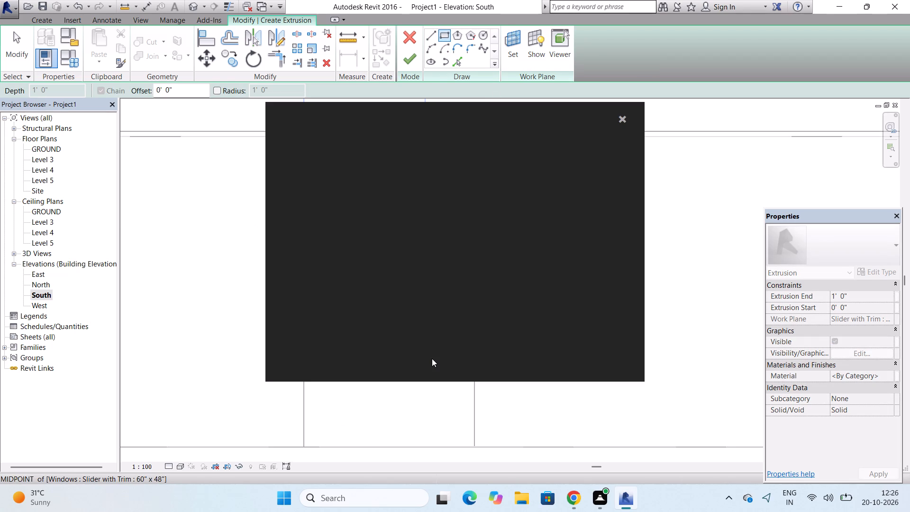
{"action": "left_click", "coordinate": [622, 120]}
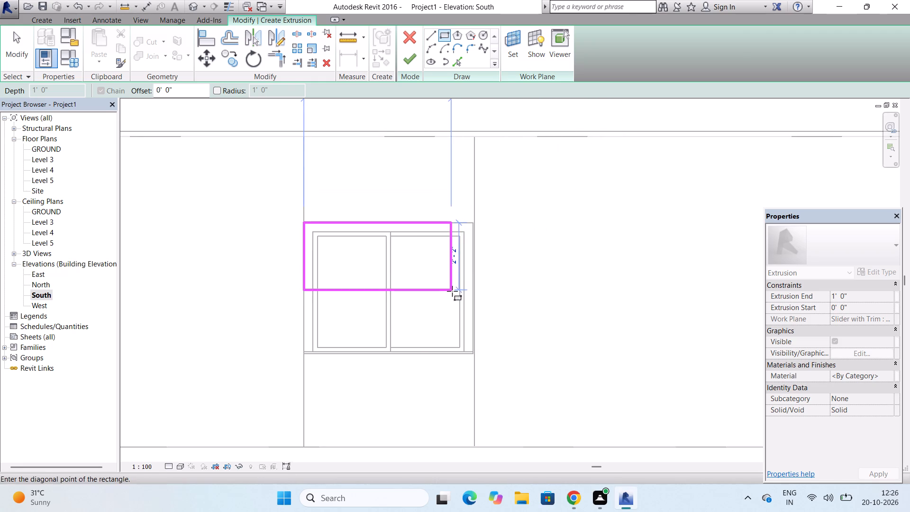
{"action": "scroll", "coordinate": [465, 354], "scroll_direction": "up", "scroll_amount": 7}
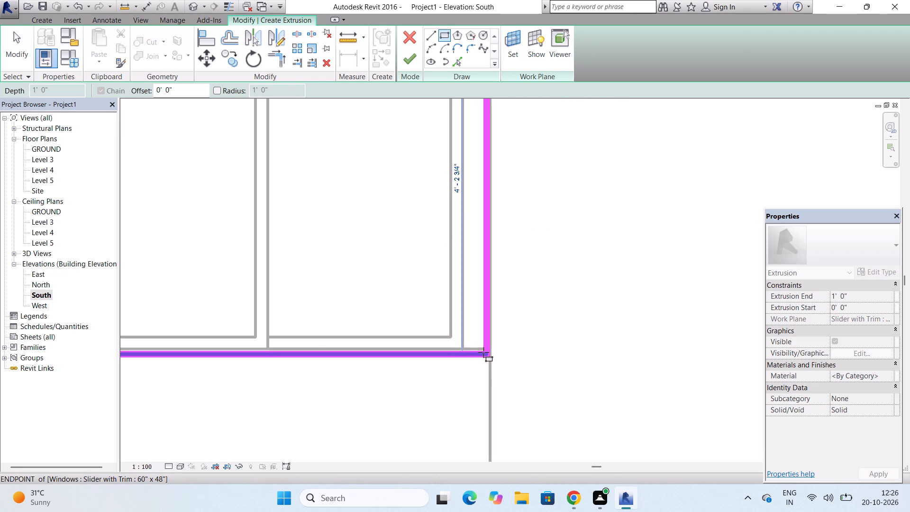
{"action": "left_click", "coordinate": [483, 352]}
{"action": "scroll", "coordinate": [483, 352], "scroll_direction": "down", "scroll_amount": 7}
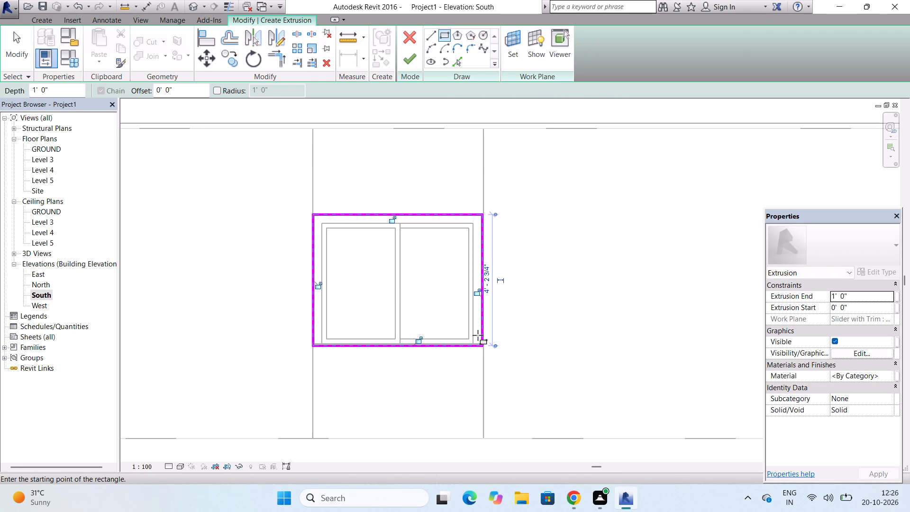
Sketch a second rectangle, about 4' 10 1/2" by 3' 9", inside the first along the trim's inner edge.
{"action": "left_click", "coordinate": [445, 34]}
{"action": "scroll", "coordinate": [314, 224], "scroll_direction": "up", "scroll_amount": 6}
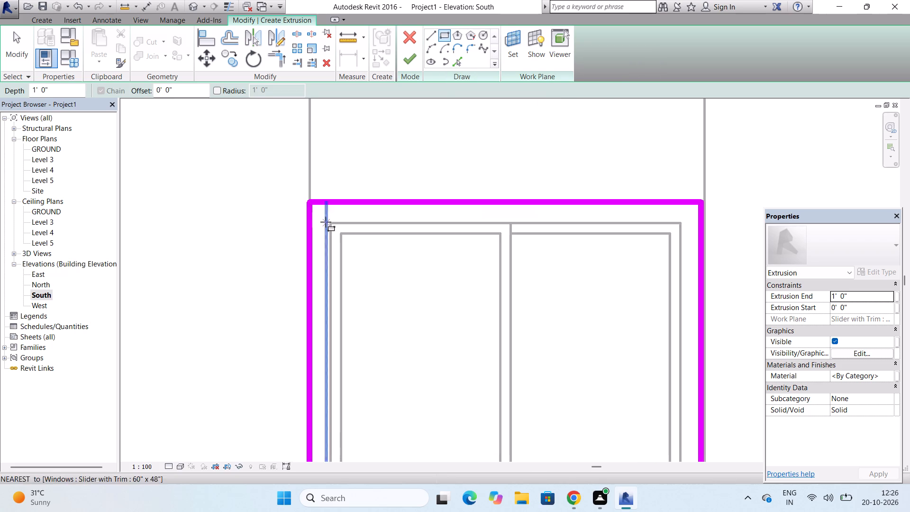
{"action": "left_click", "coordinate": [326, 222]}
{"action": "scroll", "coordinate": [326, 222], "scroll_direction": "down", "scroll_amount": 7}
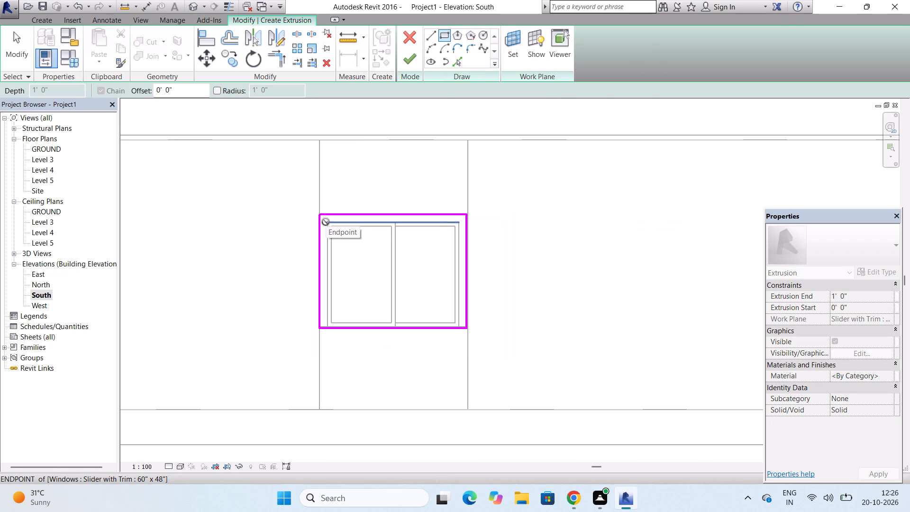
{"action": "scroll", "coordinate": [450, 334], "scroll_direction": "up", "scroll_amount": 6}
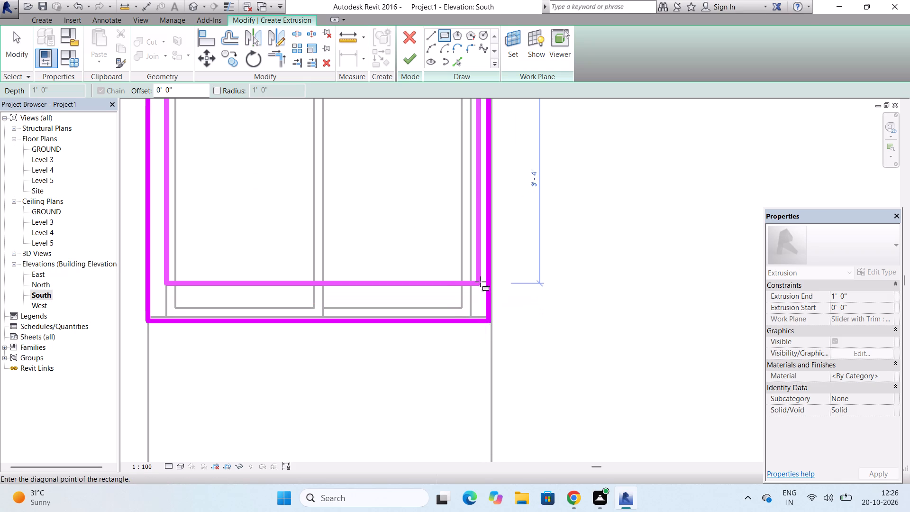
{"action": "scroll", "coordinate": [478, 296], "scroll_direction": "down", "scroll_amount": 2}
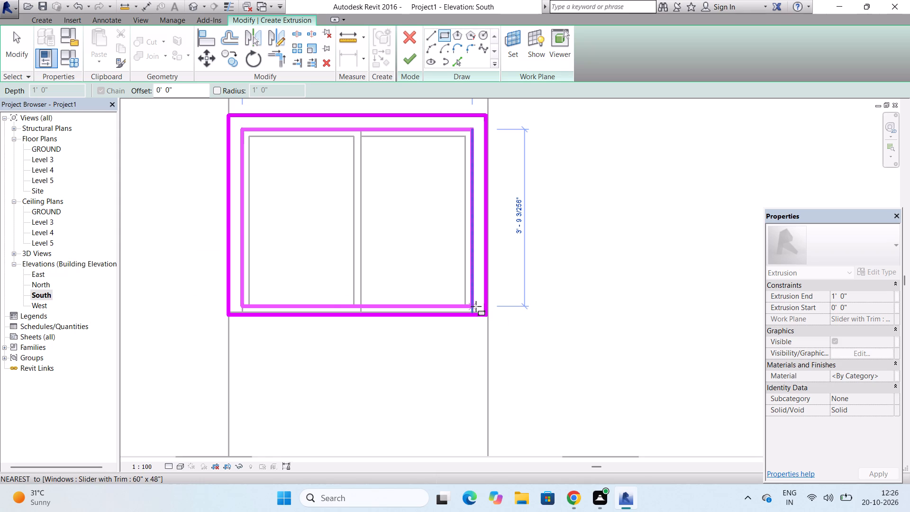
{"action": "left_click", "coordinate": [476, 306]}
{"action": "scroll", "coordinate": [456, 304], "scroll_direction": "down", "scroll_amount": 6}
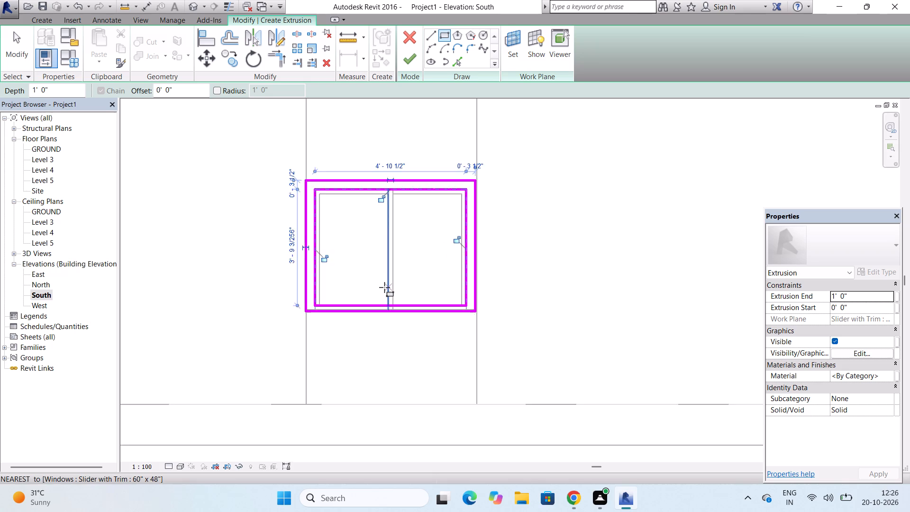
{"action": "scroll", "coordinate": [384, 287], "scroll_direction": "down", "scroll_amount": 7}
{"action": "scroll", "coordinate": [367, 308], "scroll_direction": "up", "scroll_amount": 1}
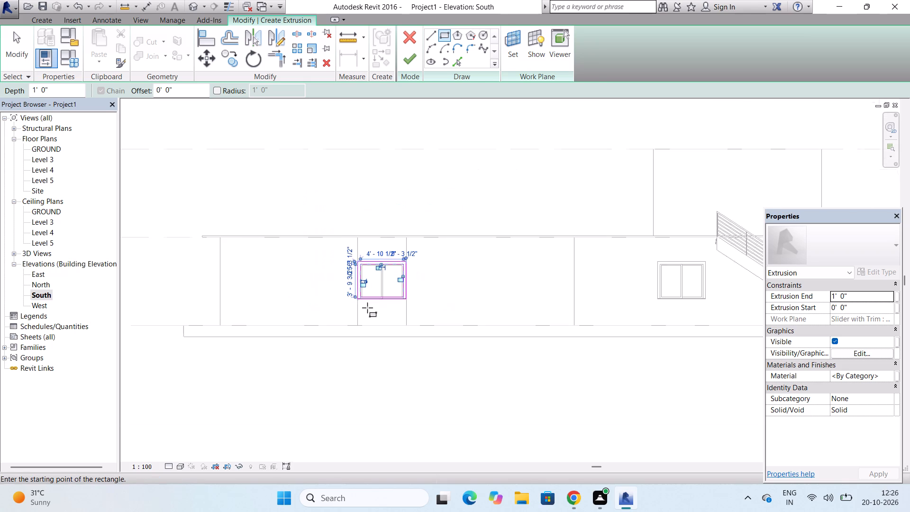
{"action": "scroll", "coordinate": [367, 308], "scroll_direction": "up", "scroll_amount": 16}
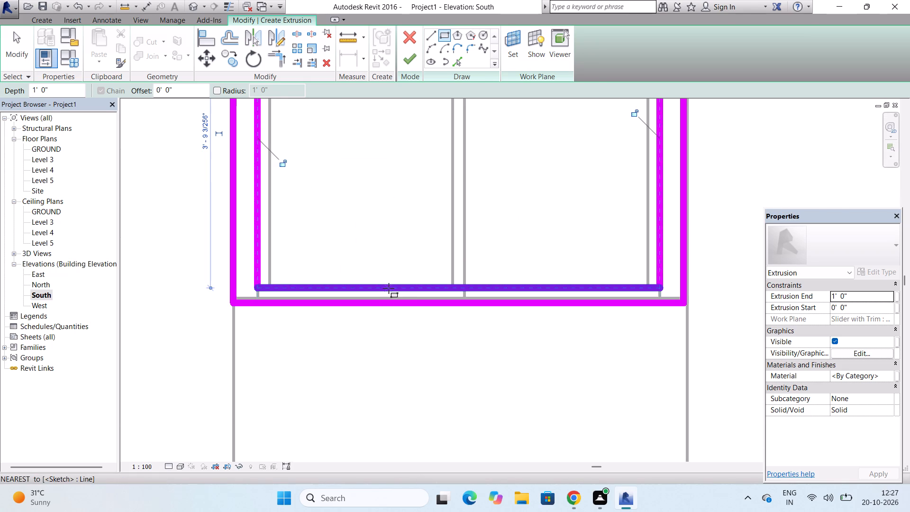
Lower the inner rectangle's bottom line onto the window trim's inner line, keeping the outer bottom line on the trim's lower edge.
{"action": "key", "text": "Escape"}
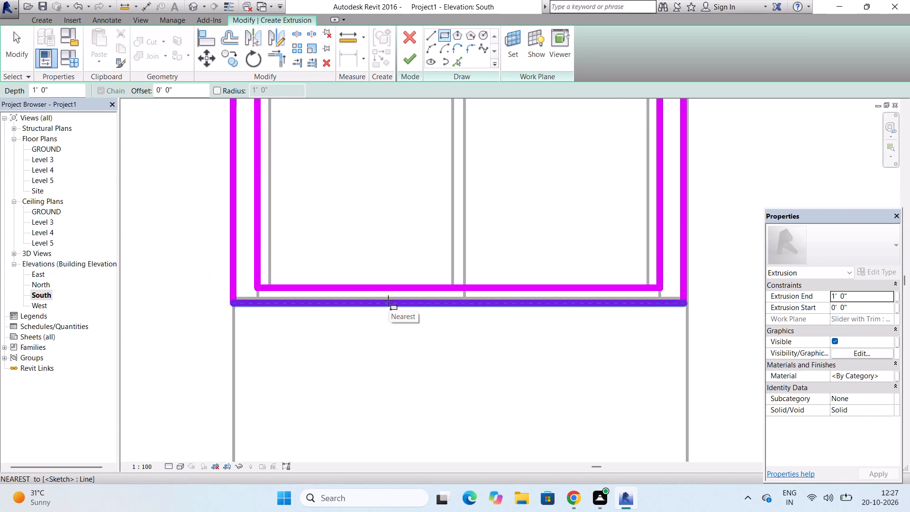
{"action": "left_click", "coordinate": [388, 302]}
{"action": "key", "text": "Escape"}
{"action": "key", "text": "Escape"}
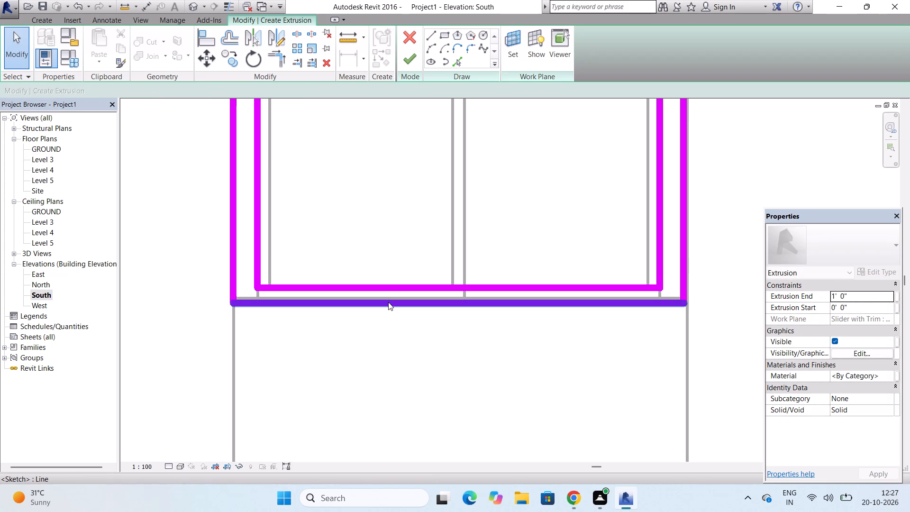
{"action": "left_click_drag", "start_coordinate": [388, 302], "coordinate": [396, 332]}
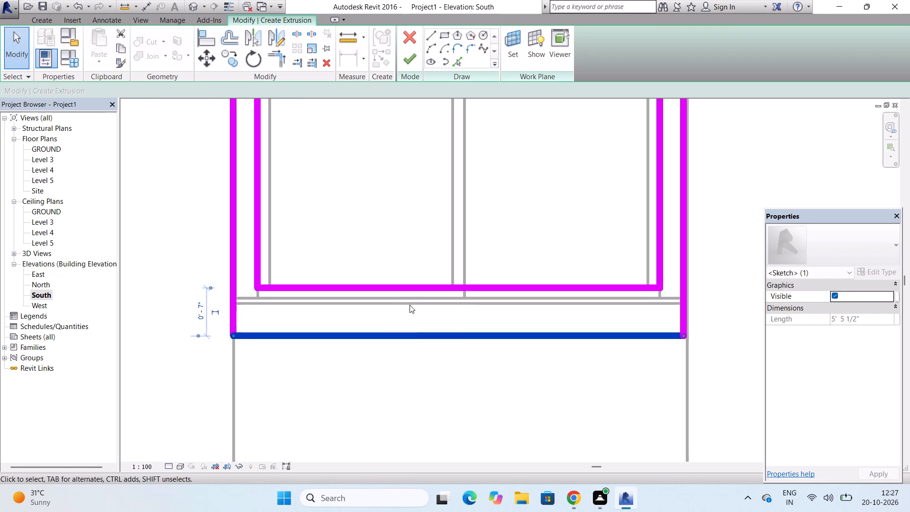
{"action": "left_click_drag", "start_coordinate": [412, 286], "coordinate": [416, 316]}
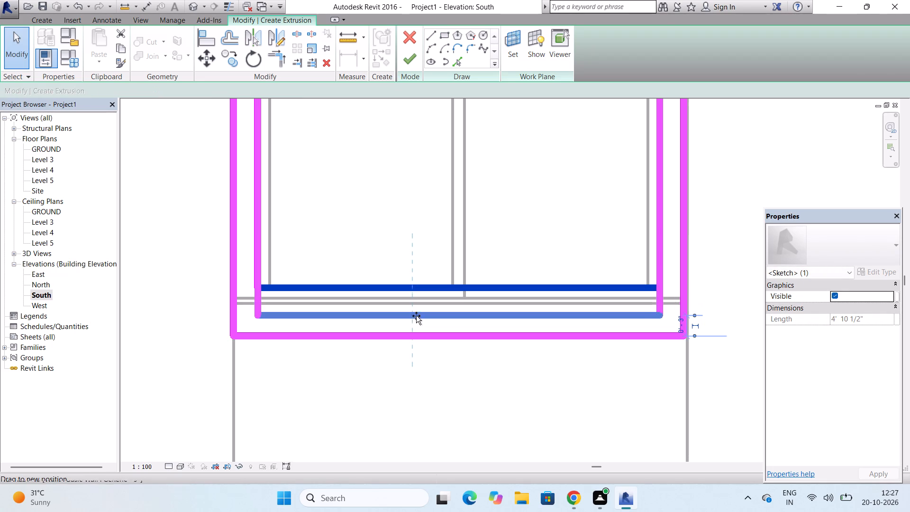
{"action": "left_click_drag", "start_coordinate": [416, 316], "coordinate": [415, 296]}
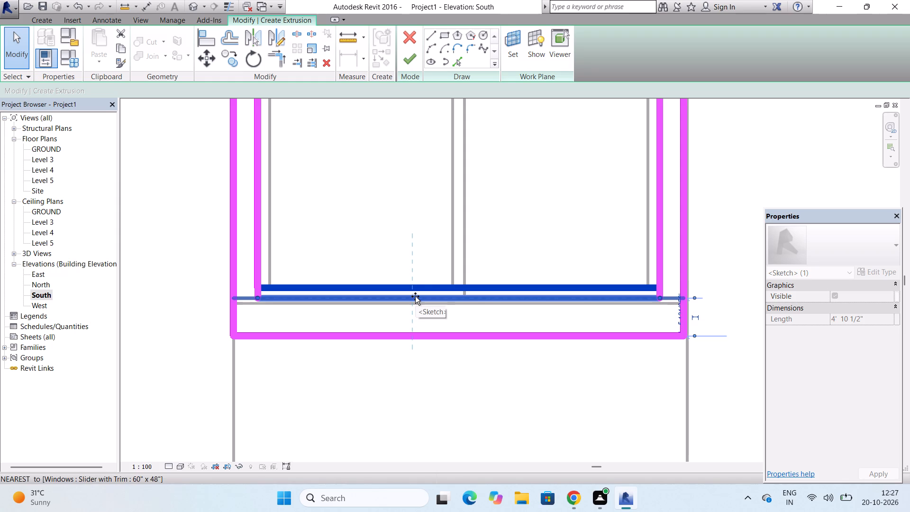
{"action": "left_click_drag", "start_coordinate": [415, 296], "coordinate": [417, 282]}
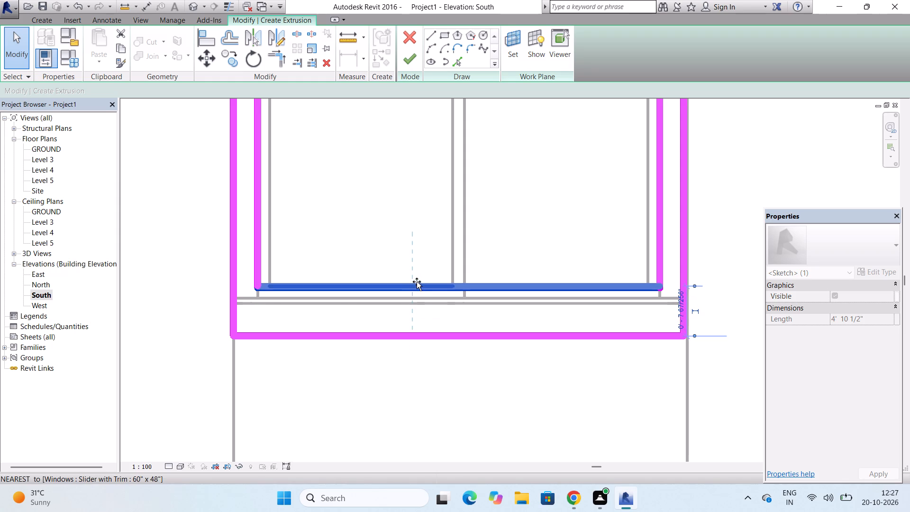
{"action": "left_click_drag", "start_coordinate": [417, 282], "coordinate": [417, 296]}
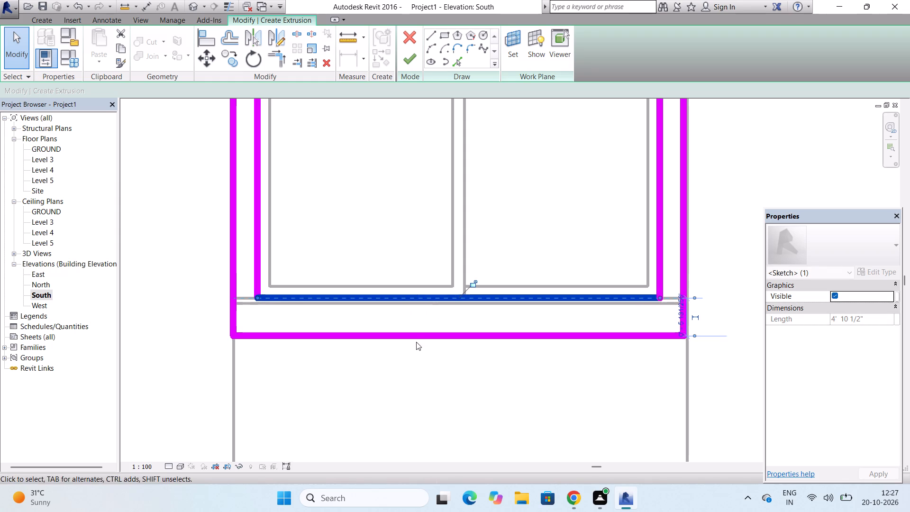
{"action": "left_click_drag", "start_coordinate": [421, 333], "coordinate": [426, 309]}
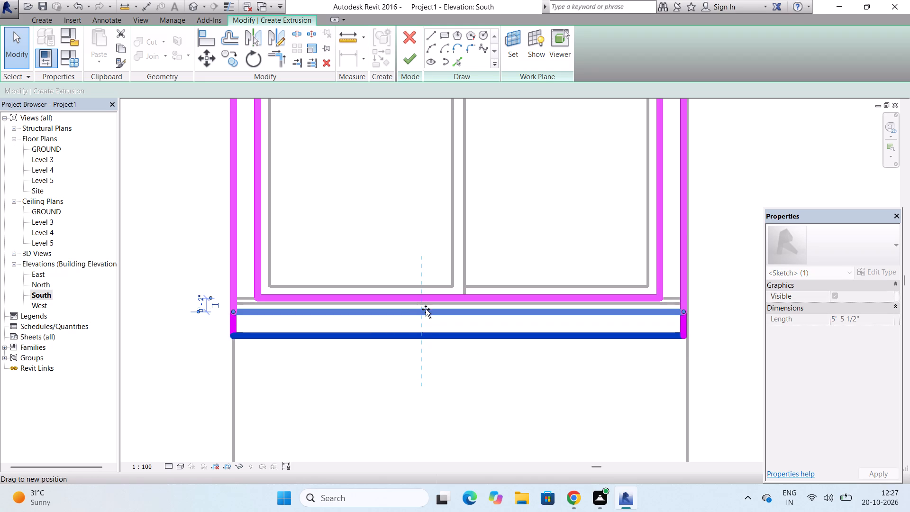
{"action": "left_click_drag", "start_coordinate": [426, 309], "coordinate": [427, 303]}
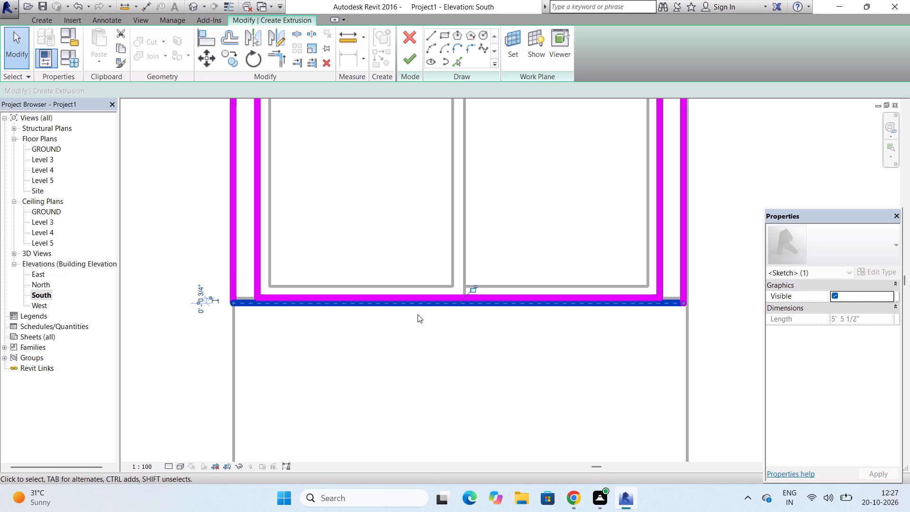
Finish the extrusion sketch of the frame around the front window.
{"action": "scroll", "coordinate": [309, 333], "scroll_direction": "down", "scroll_amount": 12}
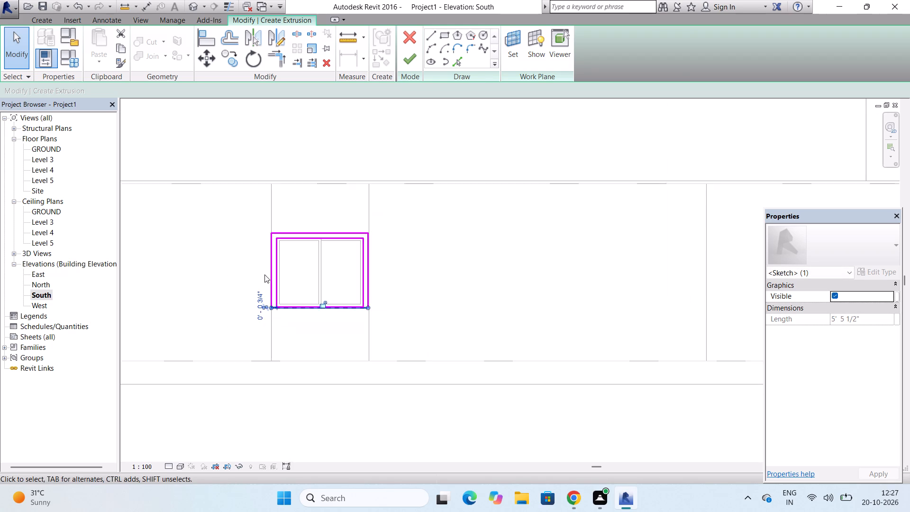
{"action": "scroll", "coordinate": [264, 274], "scroll_direction": "down", "scroll_amount": 6}
{"action": "scroll", "coordinate": [570, 280], "scroll_direction": "up", "scroll_amount": 4}
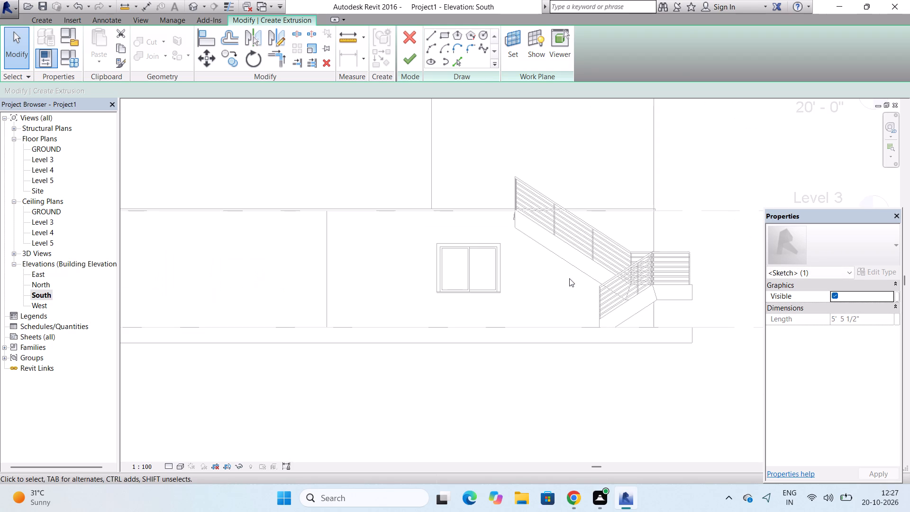
{"action": "scroll", "coordinate": [569, 278], "scroll_direction": "down", "scroll_amount": 3}
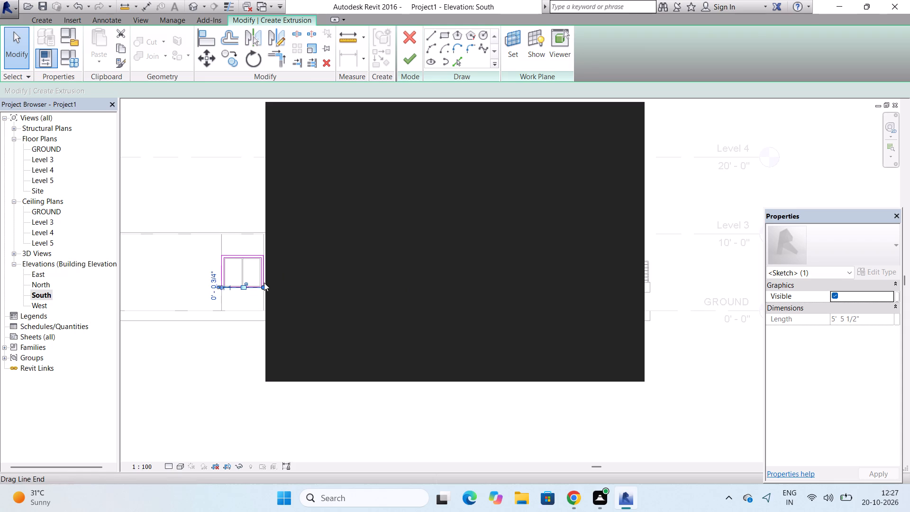
{"action": "left_click", "coordinate": [625, 115]}
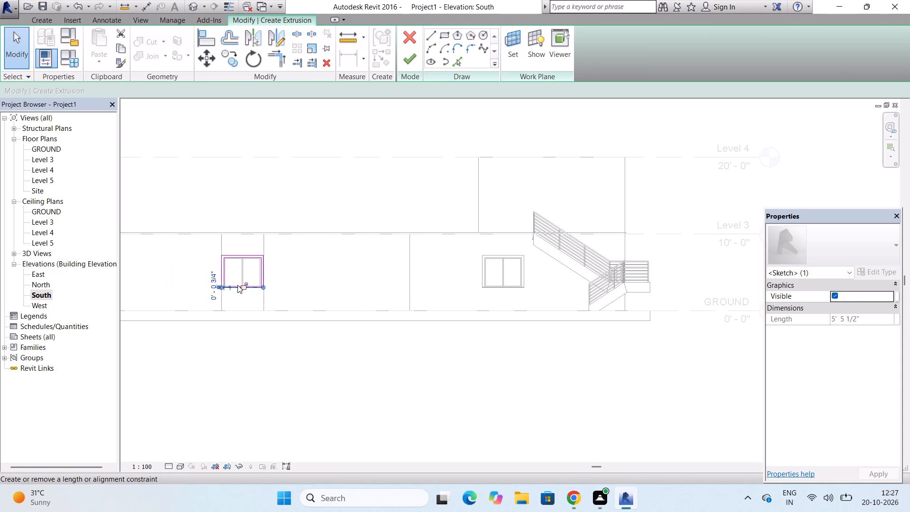
{"action": "scroll", "coordinate": [234, 290], "scroll_direction": "up", "scroll_amount": 20}
{"action": "scroll", "coordinate": [234, 290], "scroll_direction": "up", "scroll_amount": 1}
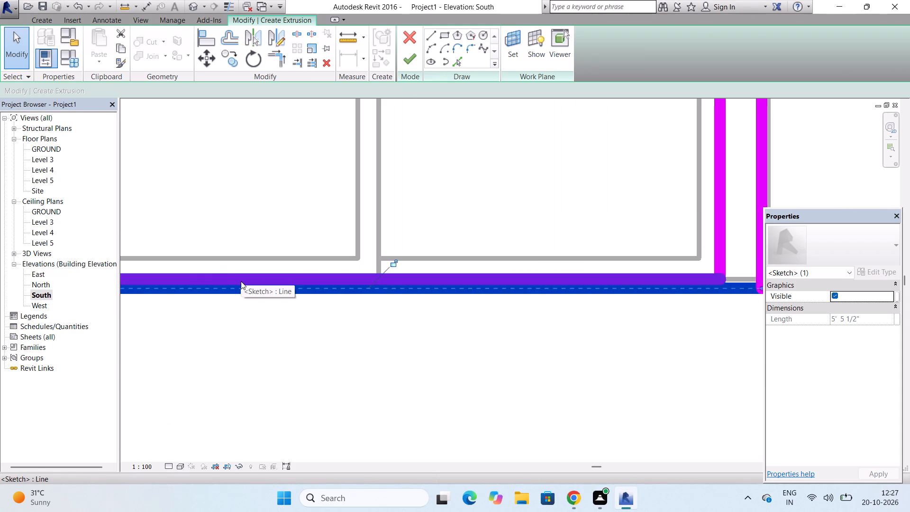
{"action": "scroll", "coordinate": [347, 315], "scroll_direction": "down", "scroll_amount": 2}
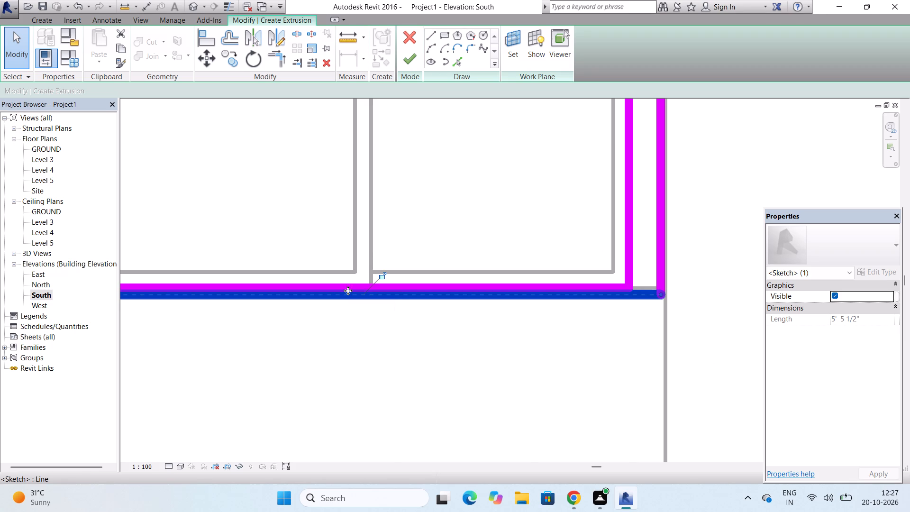
{"action": "scroll", "coordinate": [348, 291], "scroll_direction": "down", "scroll_amount": 6}
{"action": "key", "text": "Escape"}
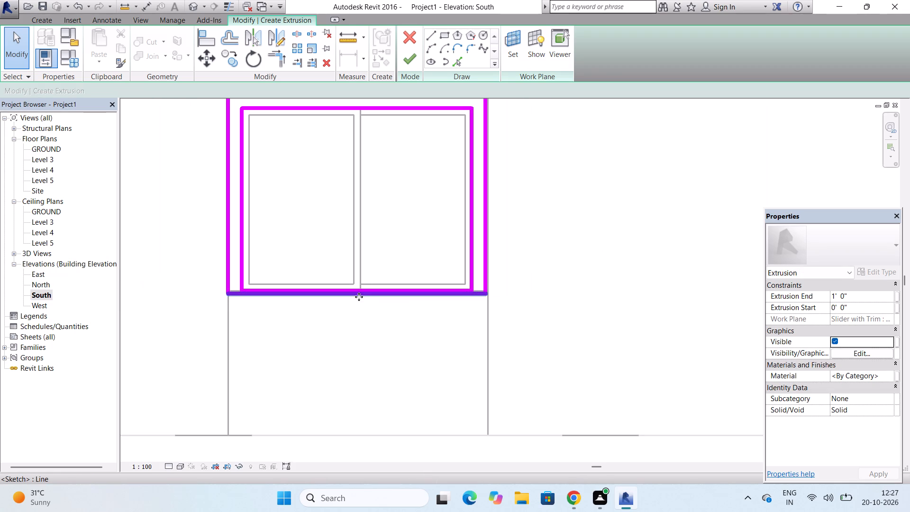
{"action": "left_click", "coordinate": [410, 64]}
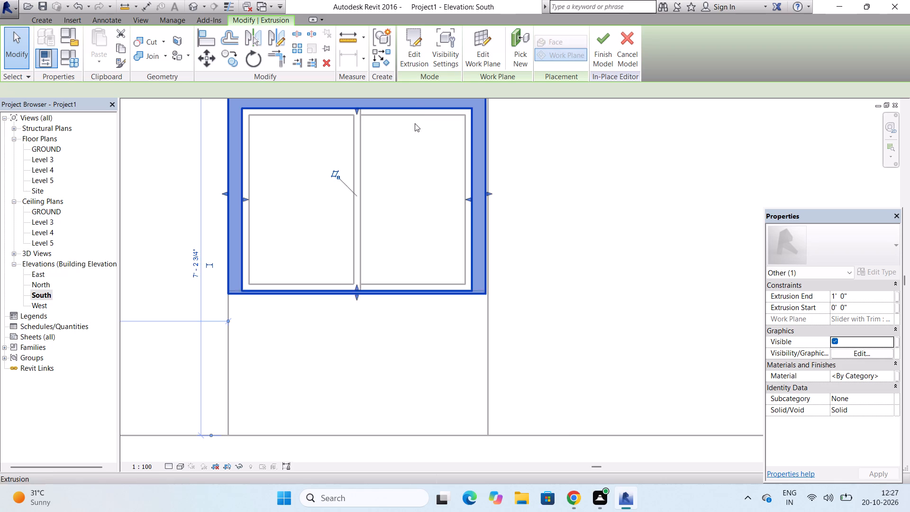
Raise the inner lower edge of the frame extrusion slightly to thicken the bottom of the frame.
{"action": "scroll", "coordinate": [357, 290], "scroll_direction": "up", "scroll_amount": 8}
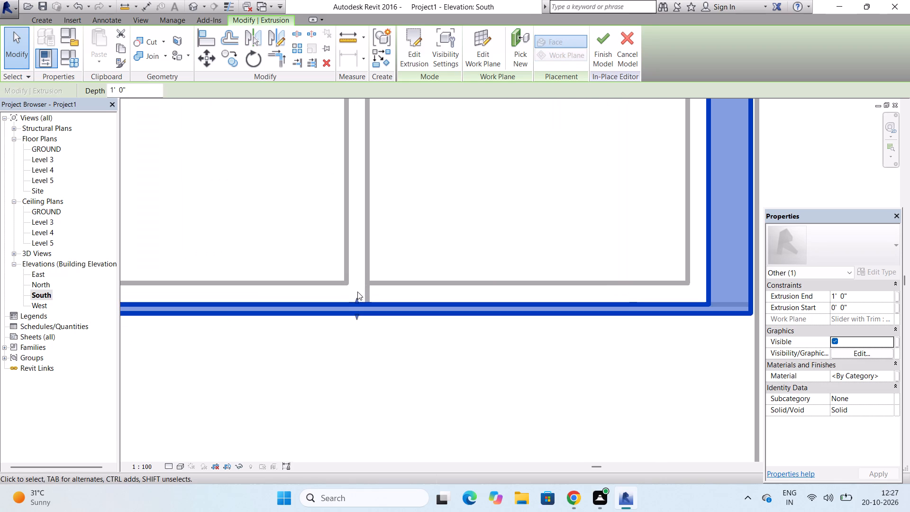
{"action": "left_click_drag", "start_coordinate": [357, 300], "coordinate": [357, 297]}
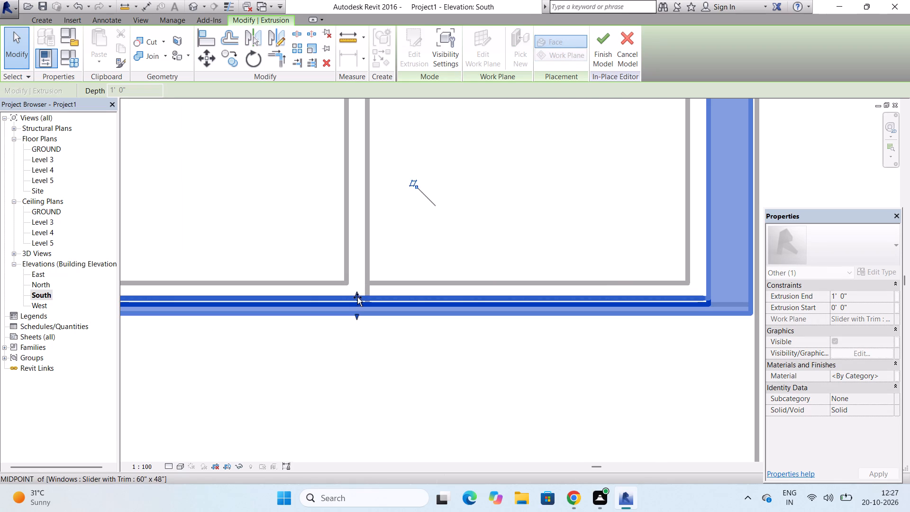
{"action": "left_click_drag", "start_coordinate": [357, 297], "coordinate": [357, 296]}
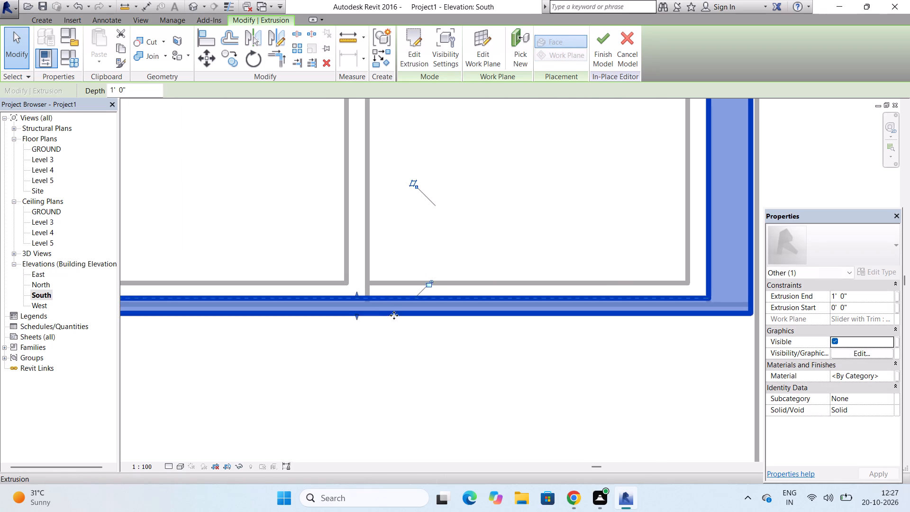
{"action": "key", "text": "Escape"}
{"action": "scroll", "coordinate": [409, 349], "scroll_direction": "down", "scroll_amount": 5}
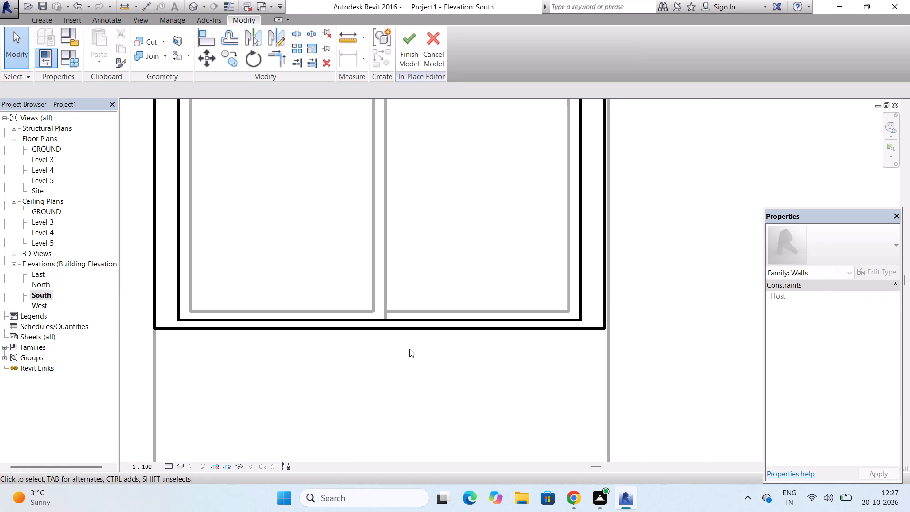
{"action": "scroll", "coordinate": [392, 330], "scroll_direction": "up", "scroll_amount": 4}
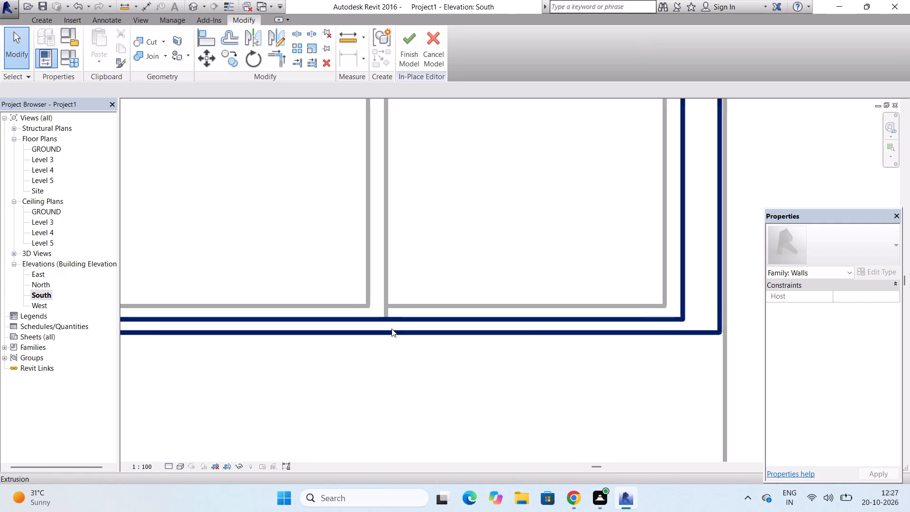
{"action": "scroll", "coordinate": [391, 329], "scroll_direction": "up", "scroll_amount": 5}
{"action": "left_click", "coordinate": [377, 314]}
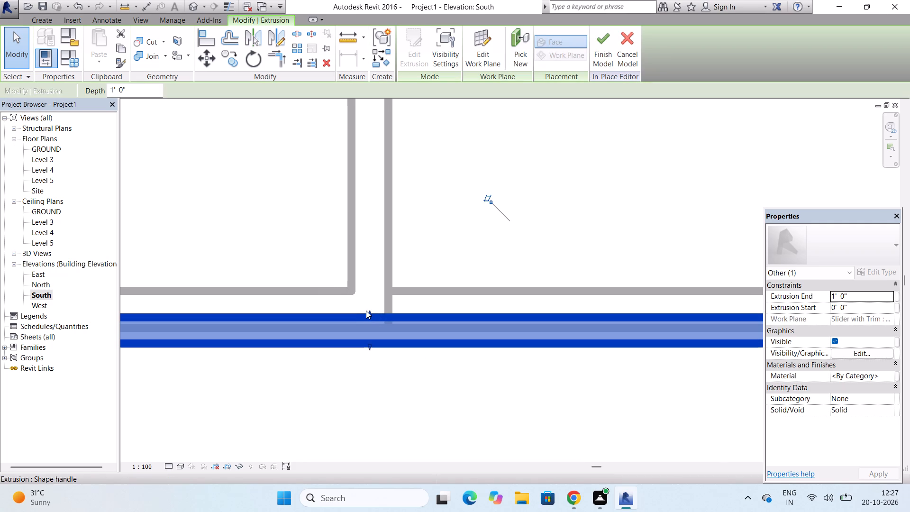
{"action": "left_click", "coordinate": [370, 311]}
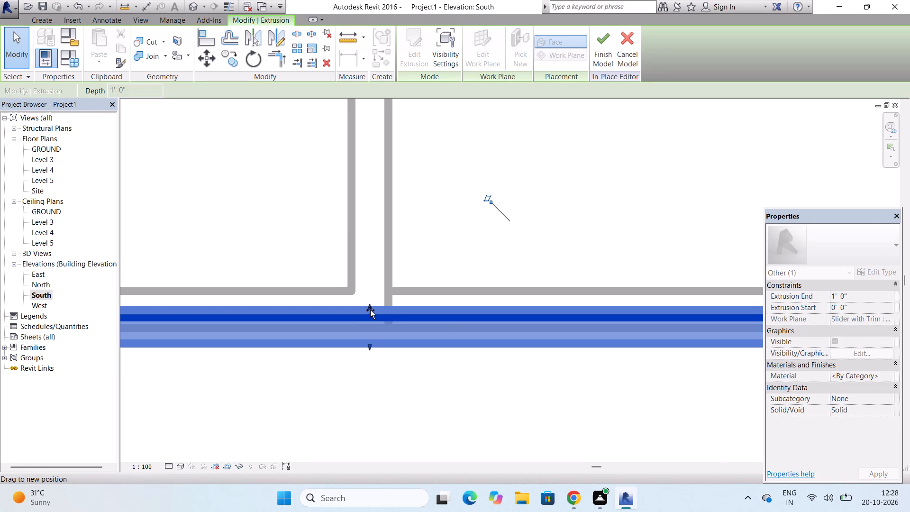
{"action": "key", "text": "Escape"}
Finish the in-place model of the window frame.
{"action": "scroll", "coordinate": [380, 330], "scroll_direction": "down", "scroll_amount": 4}
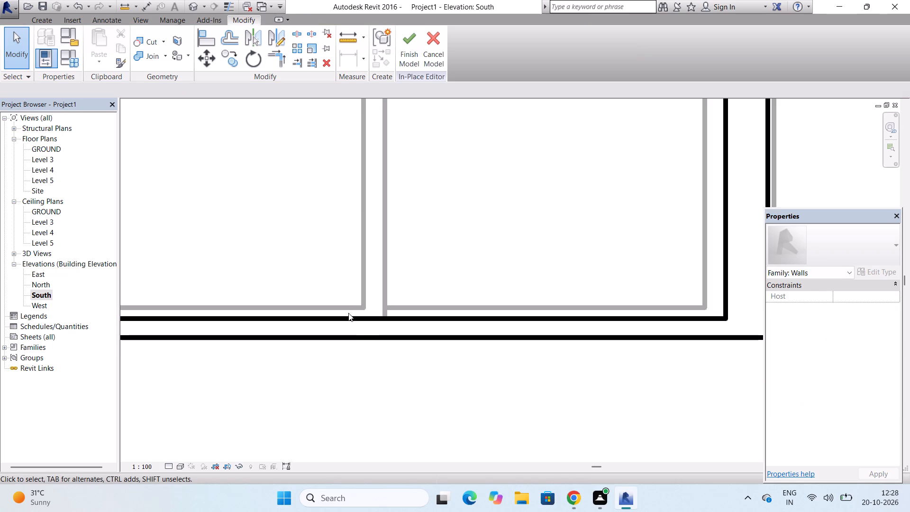
{"action": "scroll", "coordinate": [348, 313], "scroll_direction": "down", "scroll_amount": 18}
{"action": "scroll", "coordinate": [290, 302], "scroll_direction": "down", "scroll_amount": 4}
{"action": "scroll", "coordinate": [255, 262], "scroll_direction": "down", "scroll_amount": 3}
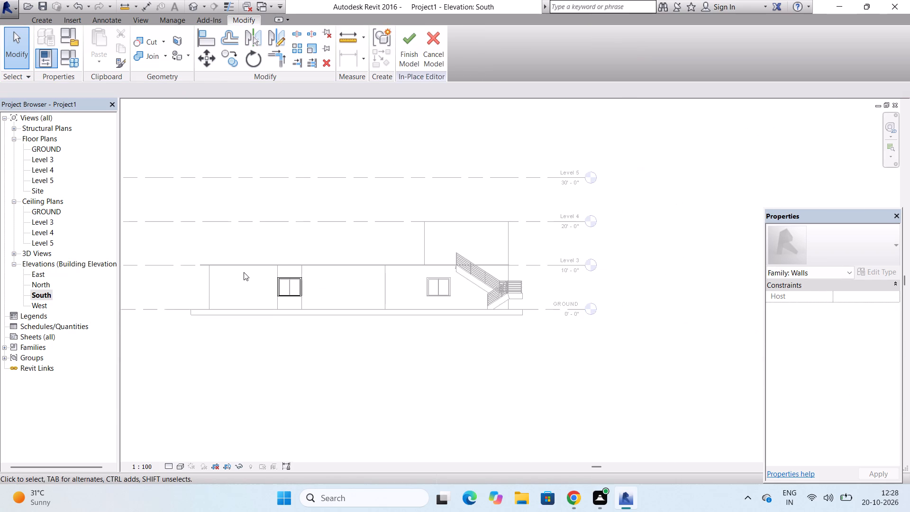
{"action": "left_click", "coordinate": [414, 60]}
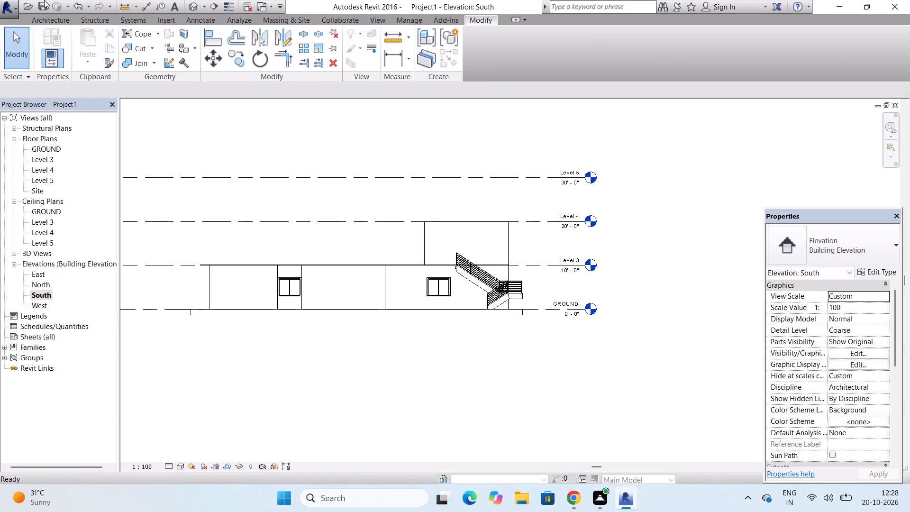
Reopen the extrusion sketch of the in-place frame around the front window for editing.
{"action": "left_click", "coordinate": [48, 19]}
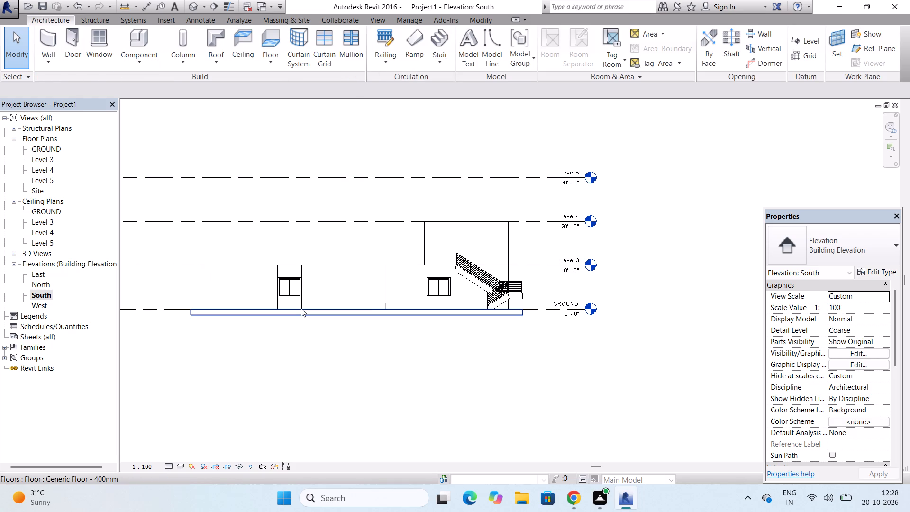
{"action": "key", "text": "Escape"}
{"action": "scroll", "coordinate": [300, 286], "scroll_direction": "up", "scroll_amount": 9}
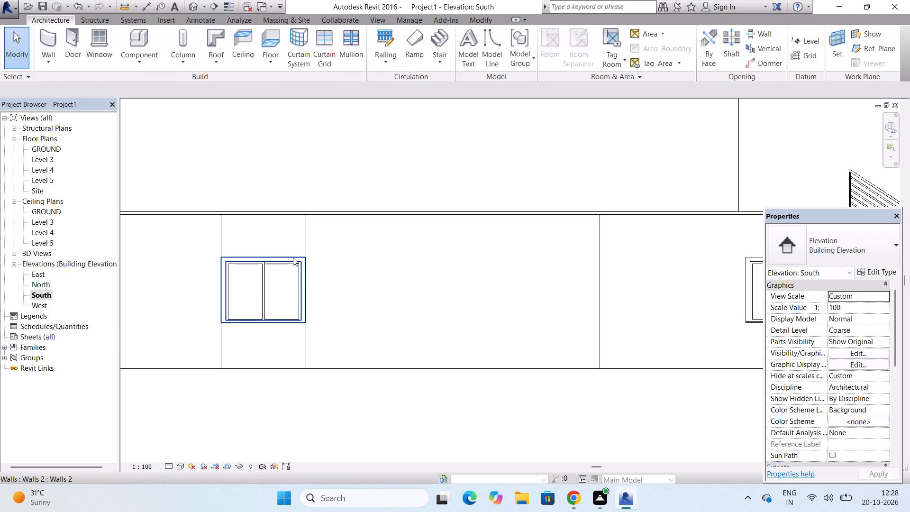
{"action": "double_click", "coordinate": [293, 257]}
{"action": "double_click", "coordinate": [293, 257]}
{"action": "left_click", "coordinate": [293, 257]}
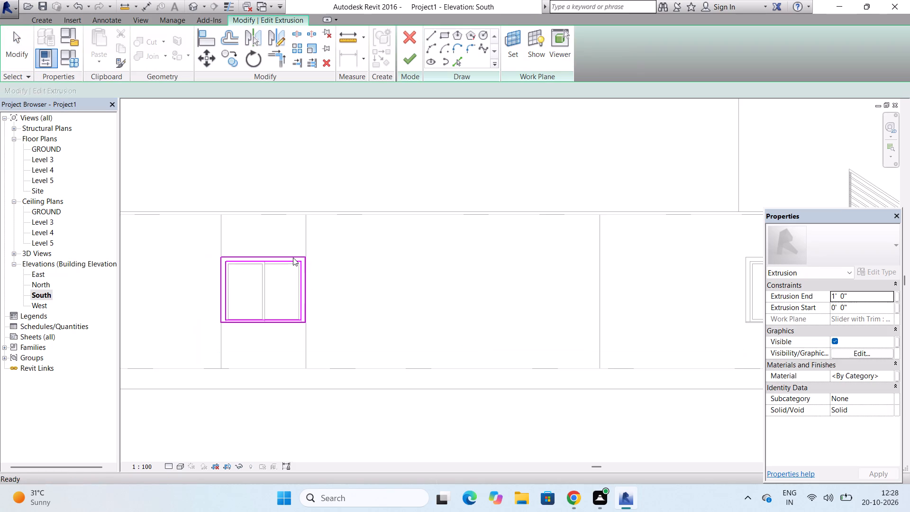
{"action": "scroll", "coordinate": [281, 212], "scroll_direction": "down", "scroll_amount": 4}
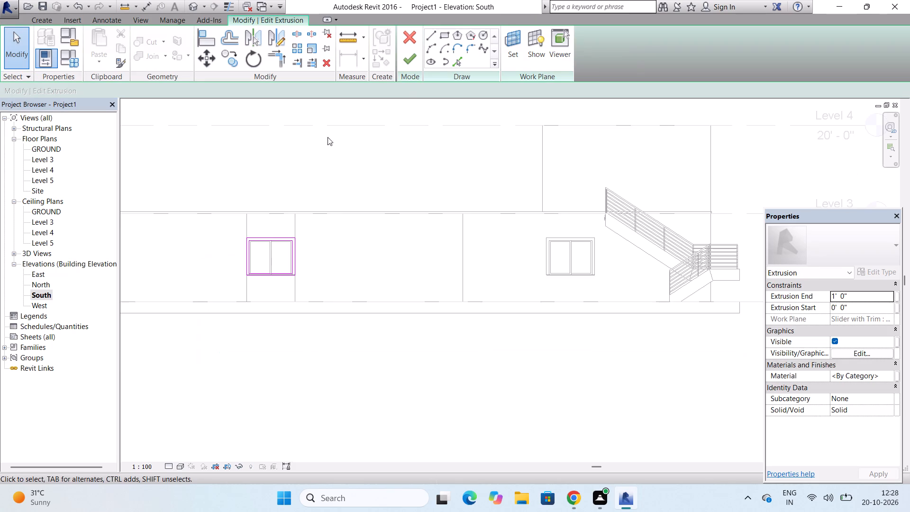
Sketch a rectangle about 5'-5 1/2" by 4'-2 3/4" along the outer trim of the window beside the stair.
{"action": "left_click", "coordinate": [444, 40]}
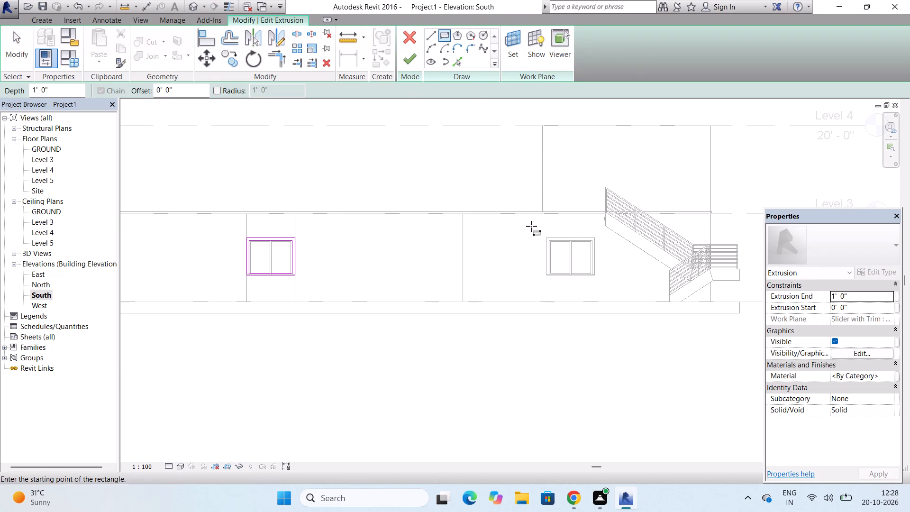
{"action": "scroll", "coordinate": [614, 256], "scroll_direction": "up", "scroll_amount": 6}
{"action": "scroll", "coordinate": [502, 220], "scroll_direction": "up", "scroll_amount": 3}
{"action": "scroll", "coordinate": [458, 219], "scroll_direction": "up", "scroll_amount": 3}
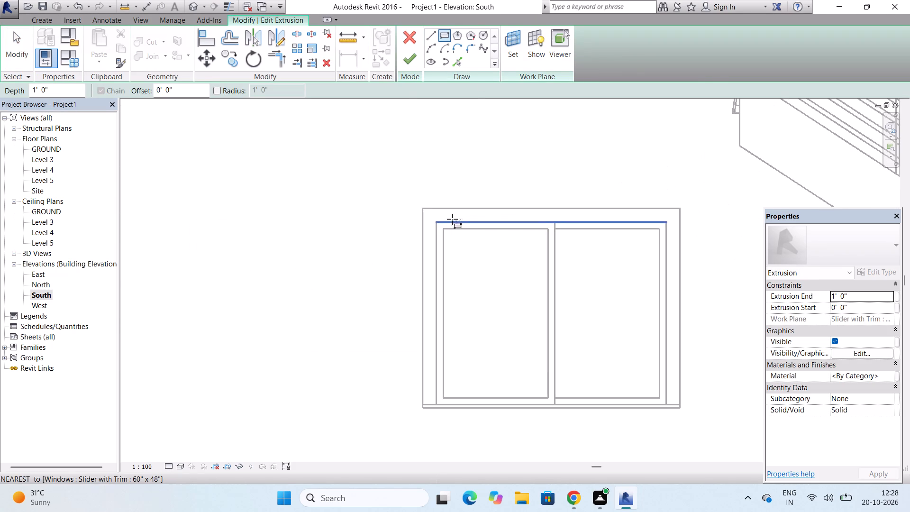
{"action": "left_click", "coordinate": [420, 210]}
{"action": "scroll", "coordinate": [421, 210], "scroll_direction": "down", "scroll_amount": 2}
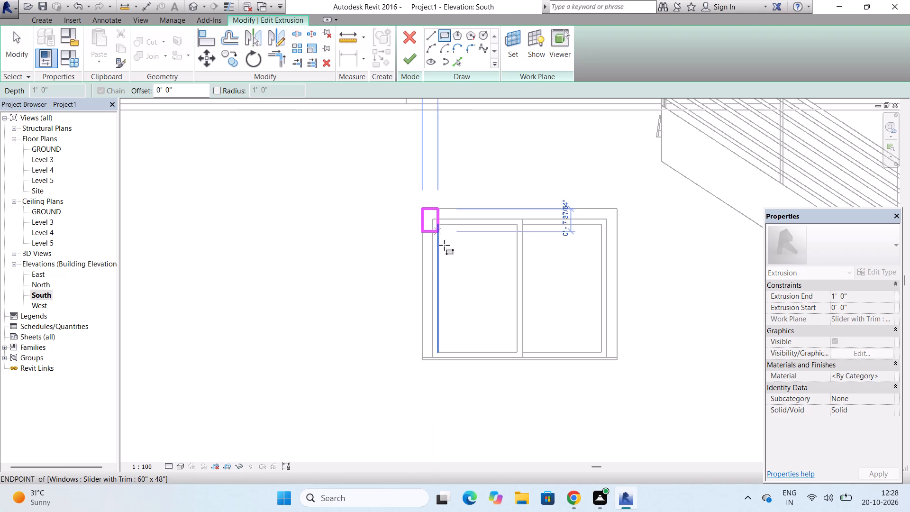
{"action": "scroll", "coordinate": [589, 363], "scroll_direction": "up", "scroll_amount": 6}
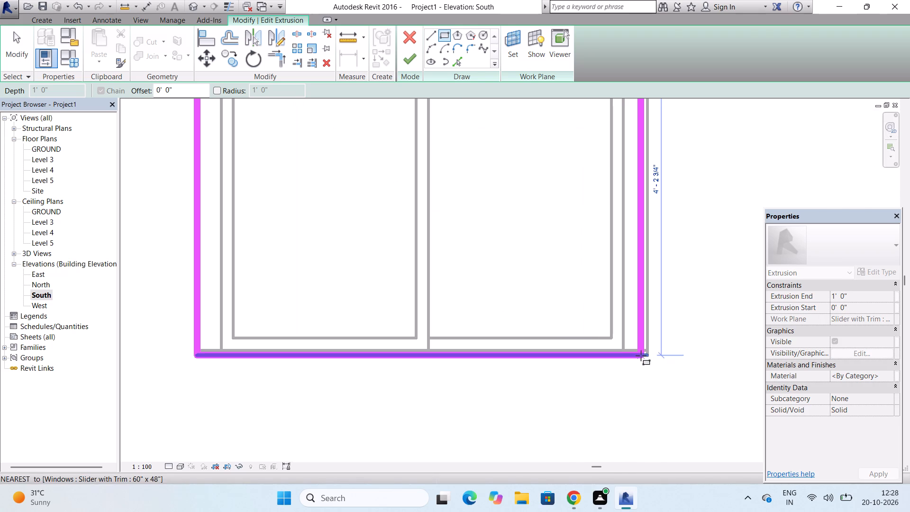
{"action": "left_click", "coordinate": [648, 356]}
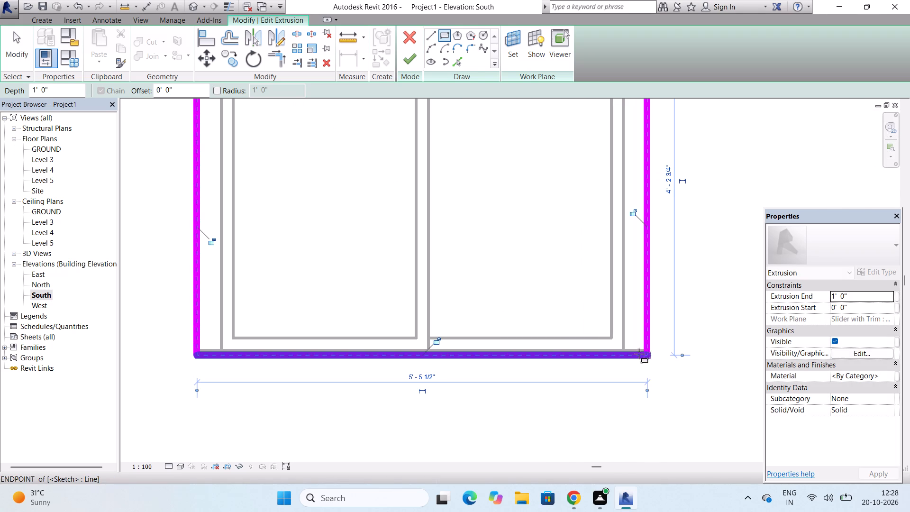
Sketch an inner rectangle along the inside of the trim of the window beside the stair and finish the extrusion sketch.
{"action": "left_click", "coordinate": [443, 37]}
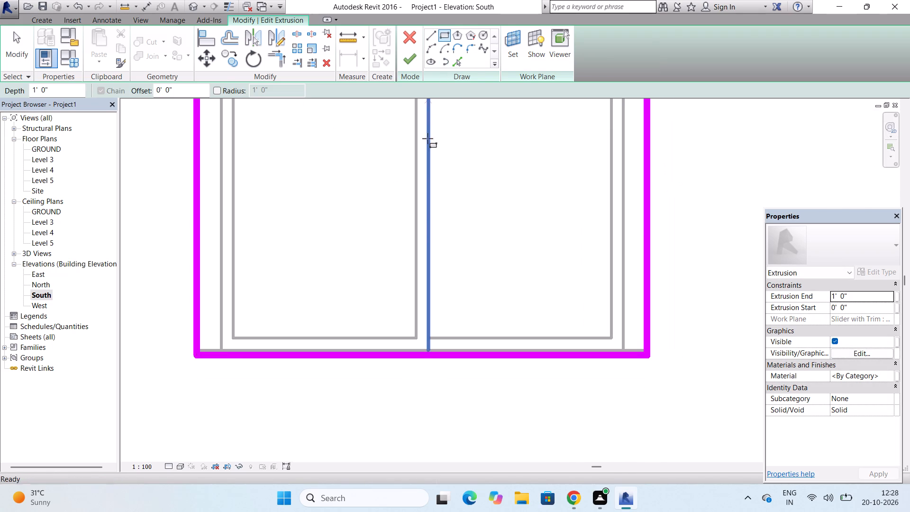
{"action": "scroll", "coordinate": [423, 240], "scroll_direction": "down", "scroll_amount": 7}
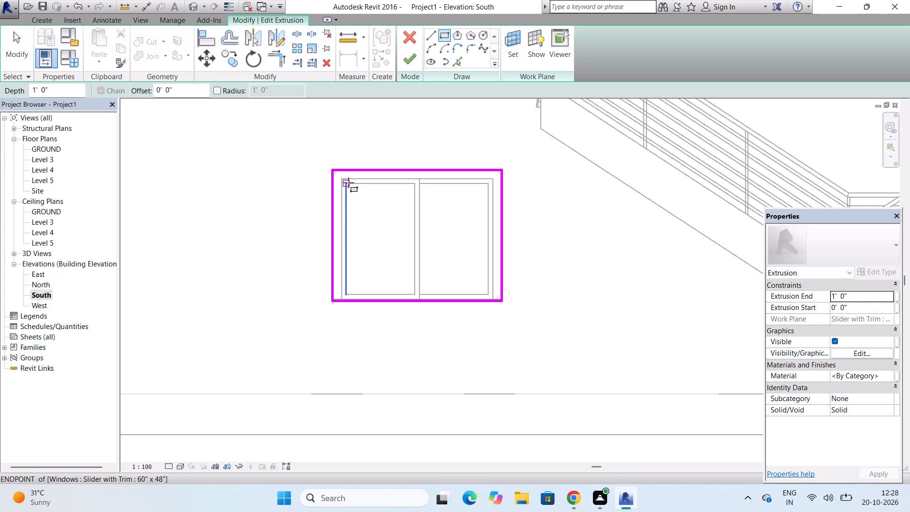
{"action": "scroll", "coordinate": [348, 183], "scroll_direction": "up", "scroll_amount": 7}
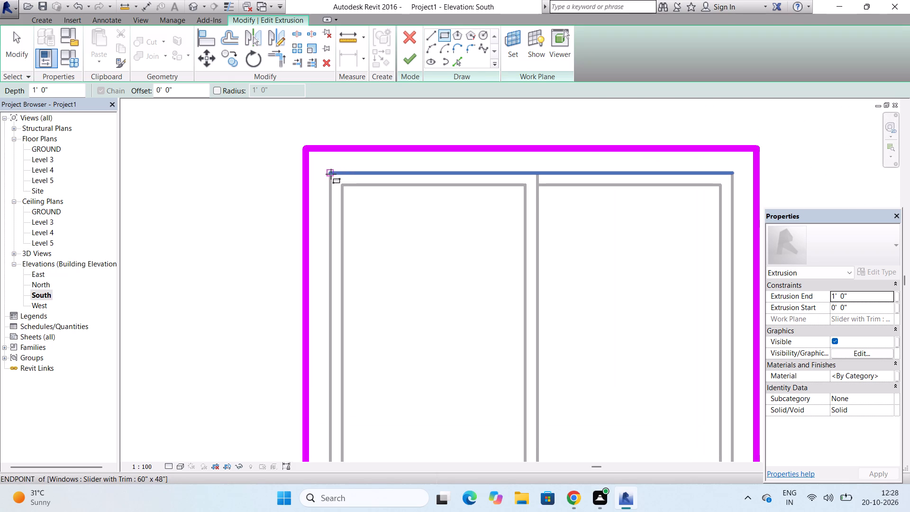
{"action": "left_click", "coordinate": [331, 174]}
{"action": "scroll", "coordinate": [331, 174], "scroll_direction": "down", "scroll_amount": 5}
{"action": "scroll", "coordinate": [523, 330], "scroll_direction": "up", "scroll_amount": 4}
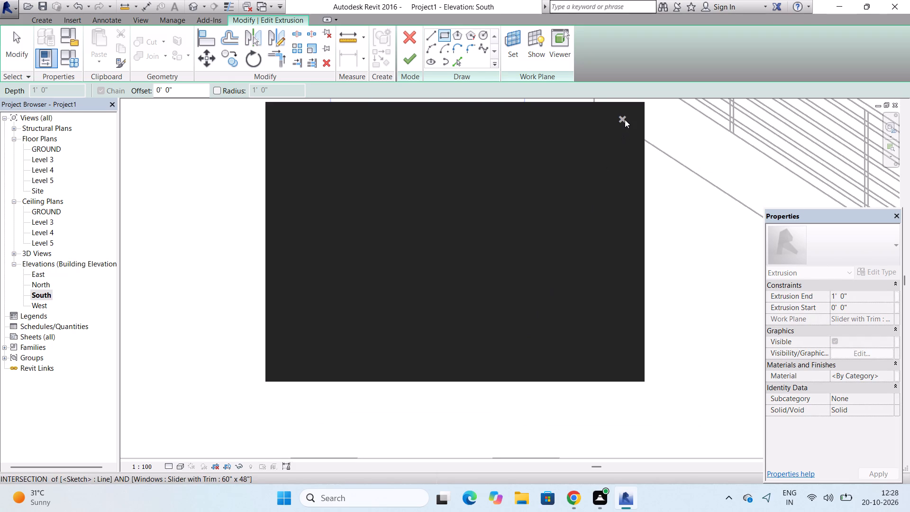
{"action": "left_click", "coordinate": [625, 119]}
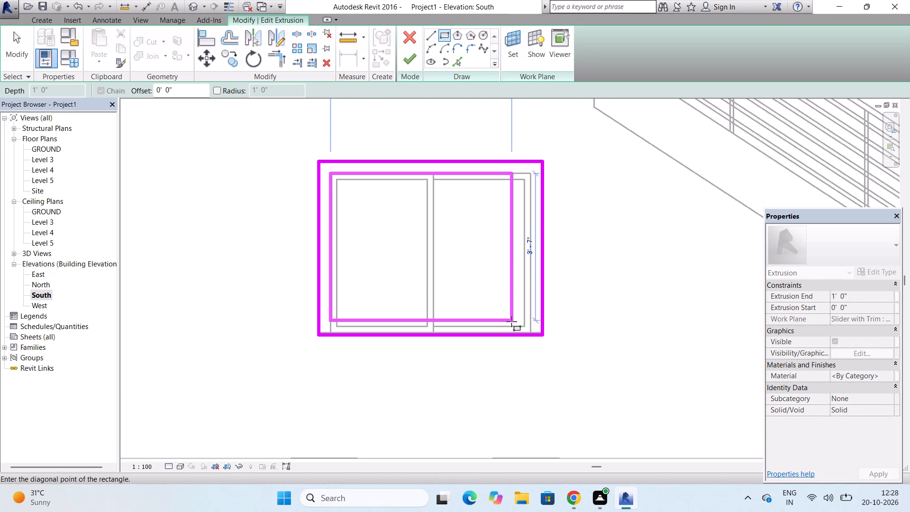
{"action": "scroll", "coordinate": [516, 328], "scroll_direction": "up", "scroll_amount": 15}
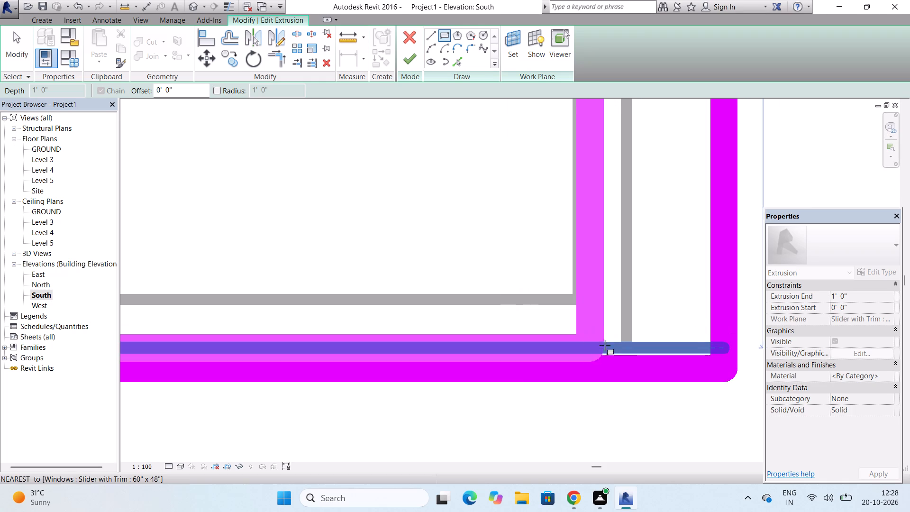
{"action": "left_click", "coordinate": [623, 340]}
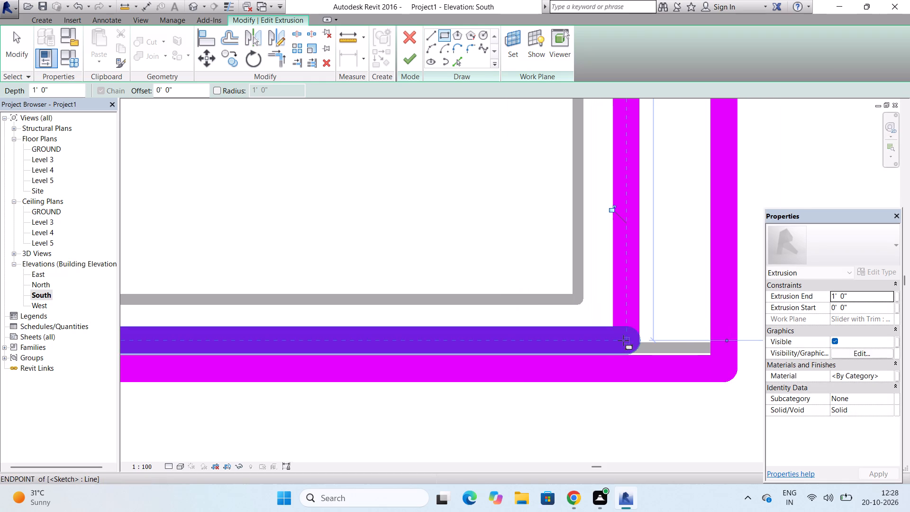
{"action": "left_click", "coordinate": [408, 55]}
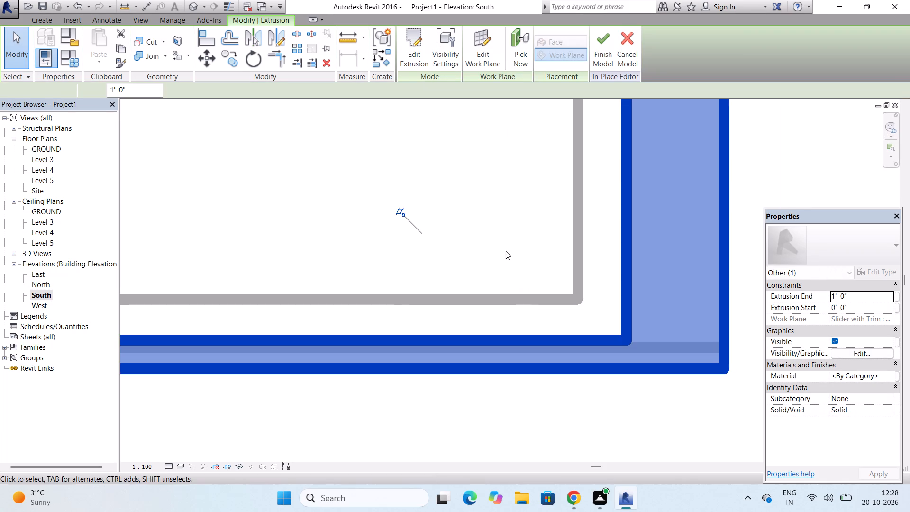
Raise the inner lower edge of the frame extrusion around the window beside the stair slightly to thicken its bottom.
{"action": "scroll", "coordinate": [528, 293], "scroll_direction": "down", "scroll_amount": 8}
{"action": "scroll", "coordinate": [539, 364], "scroll_direction": "down", "scroll_amount": 4}
{"action": "scroll", "coordinate": [405, 357], "scroll_direction": "up", "scroll_amount": 11}
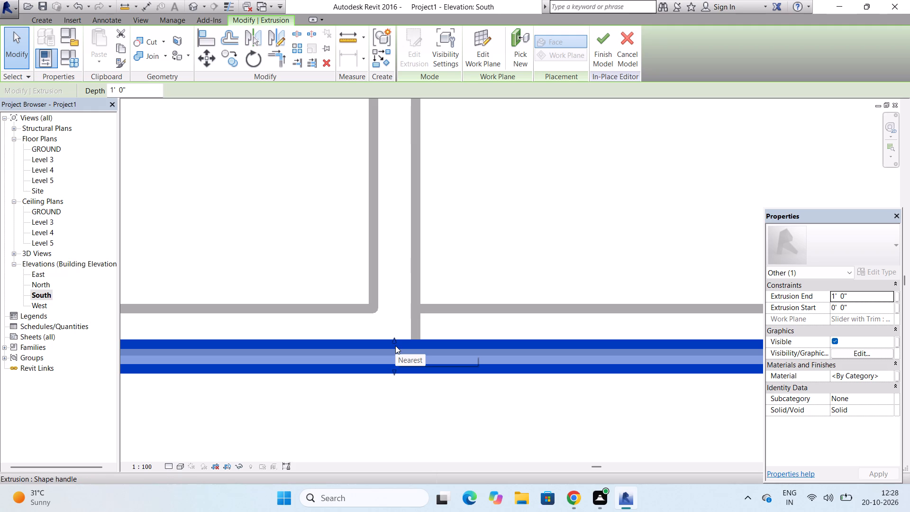
{"action": "left_click_drag", "start_coordinate": [394, 340], "coordinate": [394, 339]}
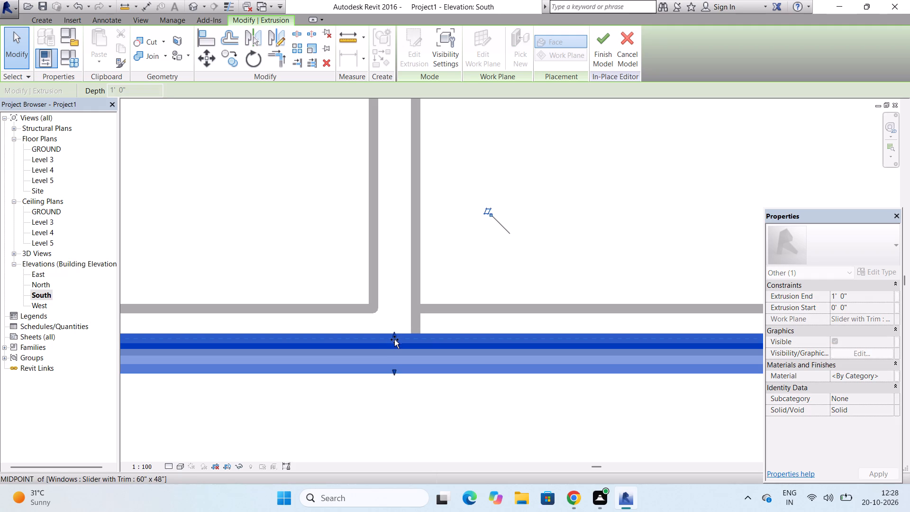
{"action": "left_click_drag", "start_coordinate": [394, 339], "coordinate": [394, 331]}
{"action": "key", "text": "Escape"}
{"action": "scroll", "coordinate": [425, 367], "scroll_direction": "down", "scroll_amount": 4}
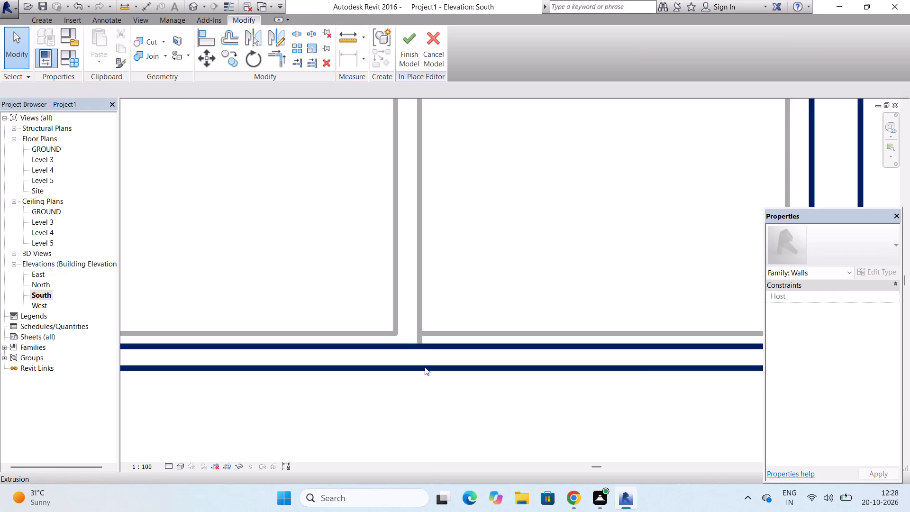
Check the frames around both windows in the south elevation and finish the in-place model.
{"action": "scroll", "coordinate": [425, 367], "scroll_direction": "down", "scroll_amount": 19}
{"action": "scroll", "coordinate": [431, 359], "scroll_direction": "down", "scroll_amount": 5}
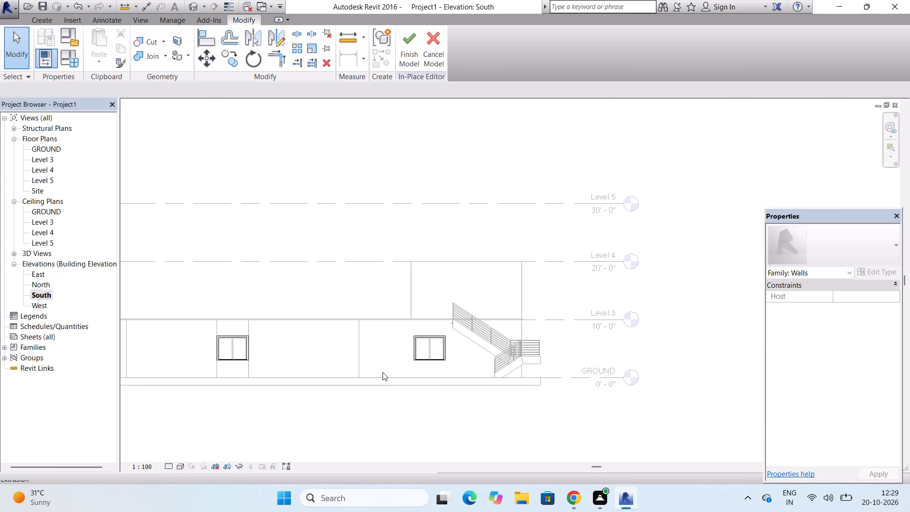
{"action": "scroll", "coordinate": [249, 362], "scroll_direction": "up", "scroll_amount": 5}
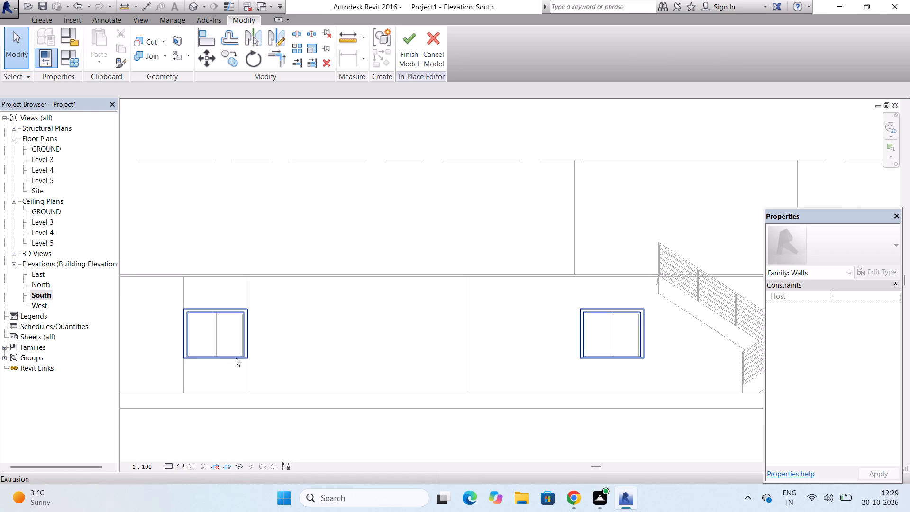
{"action": "scroll", "coordinate": [211, 356], "scroll_direction": "up", "scroll_amount": 13}
{"action": "scroll", "coordinate": [318, 372], "scroll_direction": "down", "scroll_amount": 6}
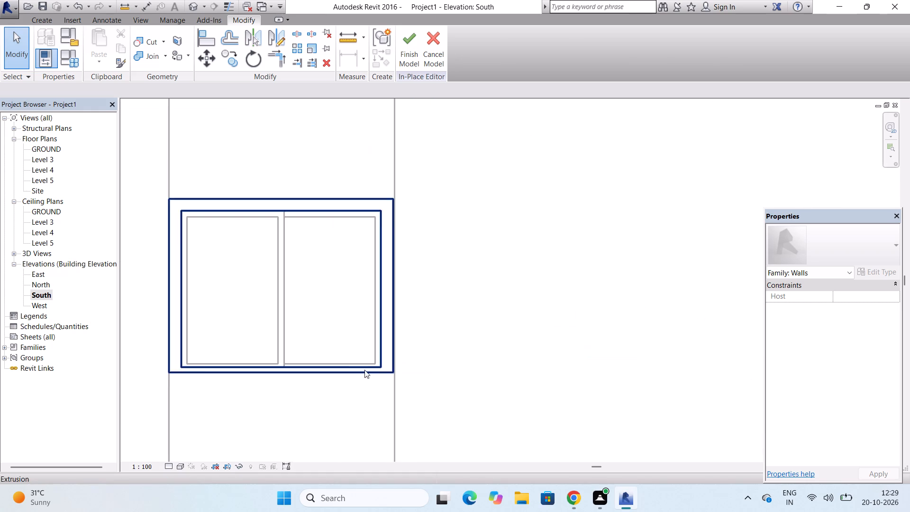
{"action": "scroll", "coordinate": [364, 370], "scroll_direction": "down", "scroll_amount": 11}
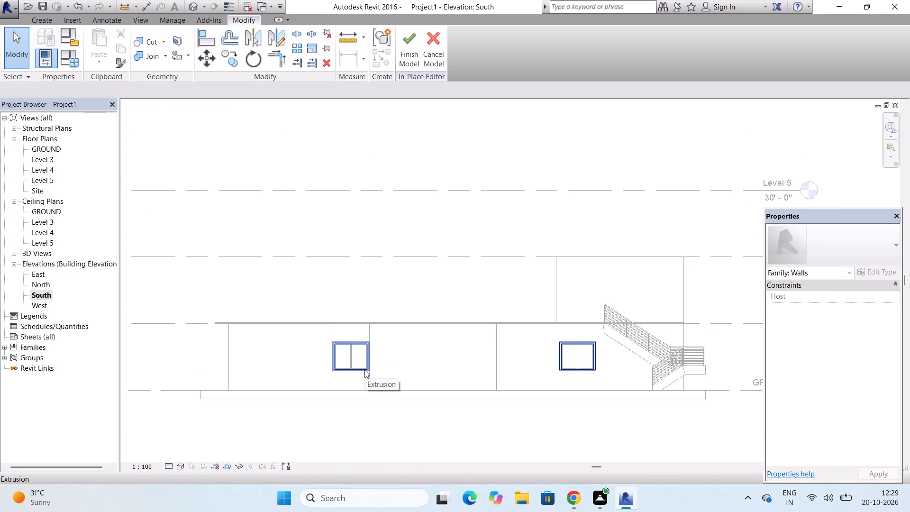
{"action": "left_click", "coordinate": [406, 59]}
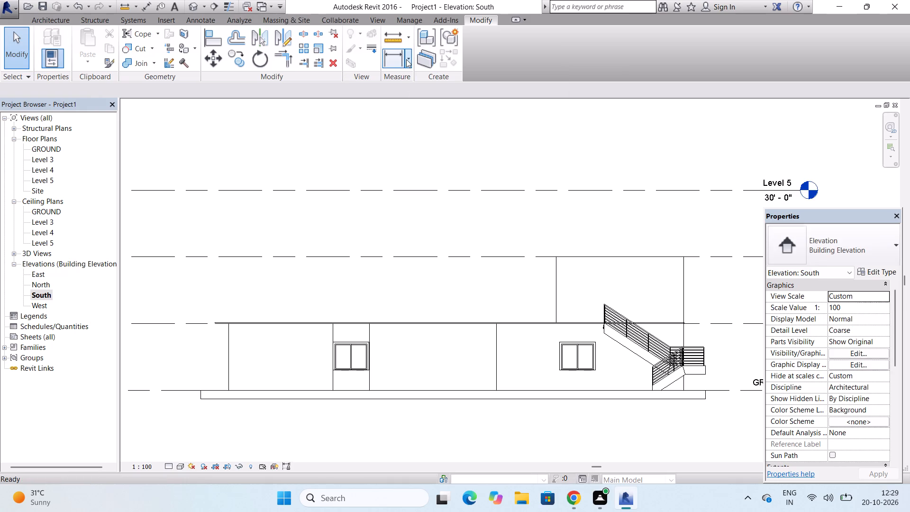
Examine the extruded frames around both front windows in the 3D view.
{"action": "left_click", "coordinate": [191, 5]}
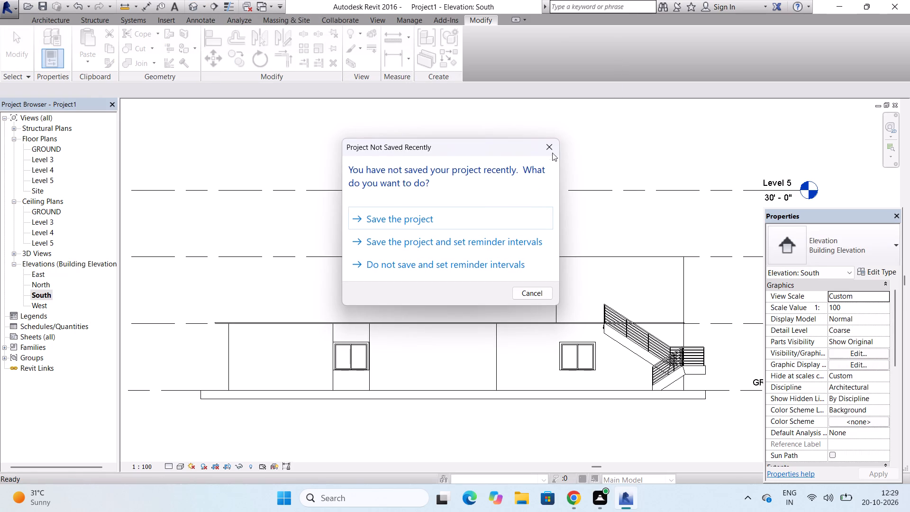
{"action": "left_click", "coordinate": [553, 146]}
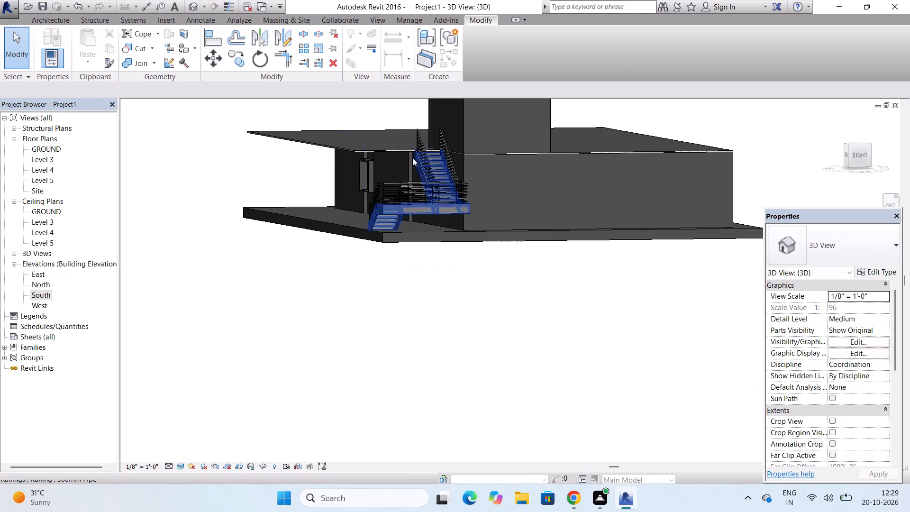
{"action": "scroll", "coordinate": [344, 180], "scroll_direction": "up", "scroll_amount": 5}
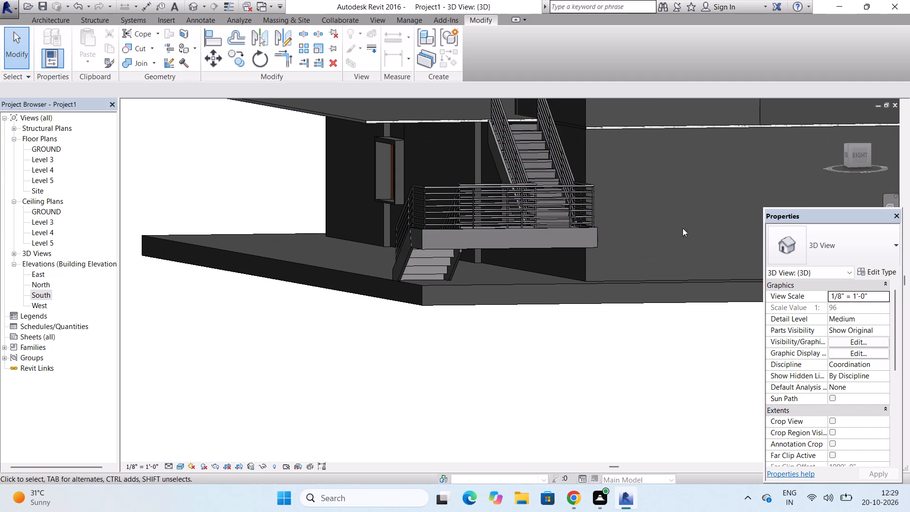
{"action": "scroll", "coordinate": [510, 156], "scroll_direction": "down", "scroll_amount": 4}
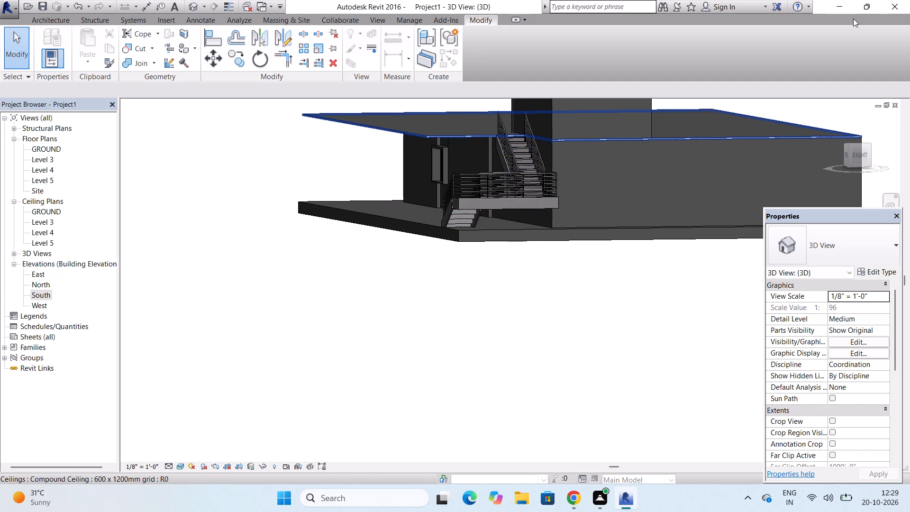
{"action": "left_click_drag", "start_coordinate": [850, 144], "coordinate": [883, 152]}
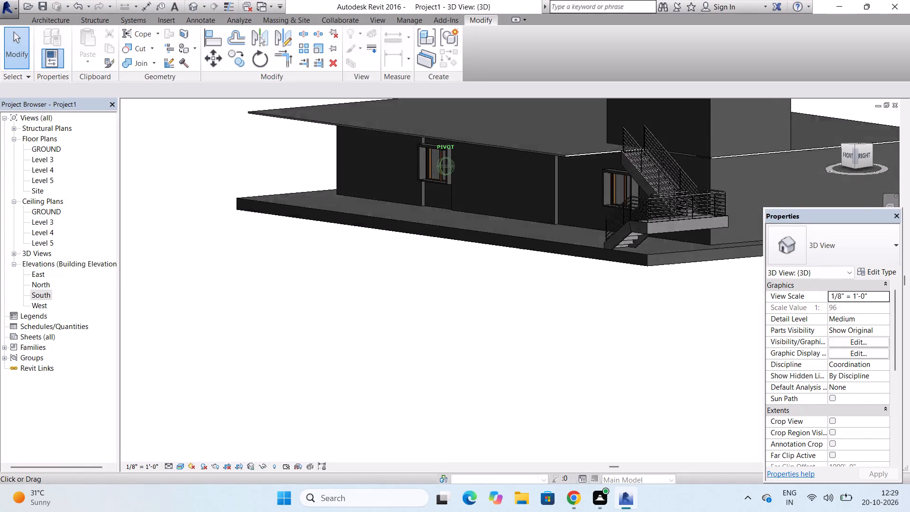
{"action": "left_click_drag", "start_coordinate": [883, 152], "coordinate": [174, 145]}
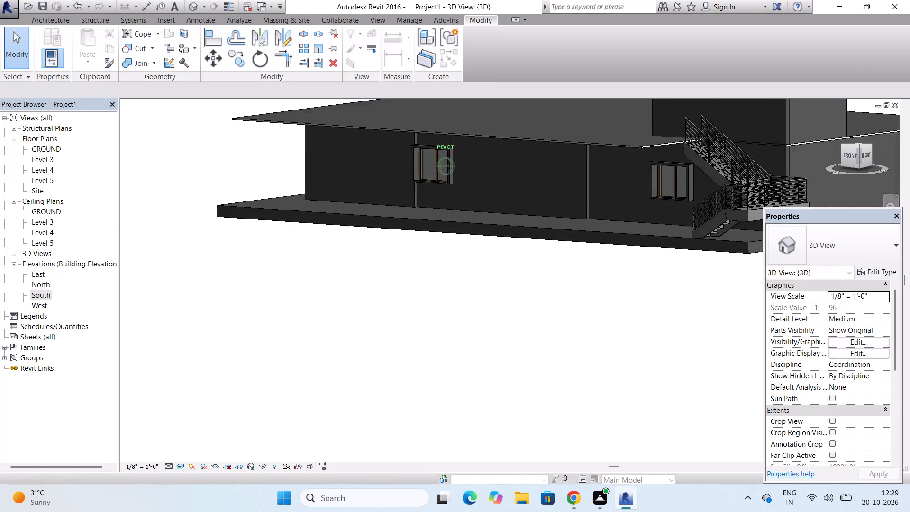
{"action": "left_click_drag", "start_coordinate": [174, 145], "coordinate": [171, 139]}
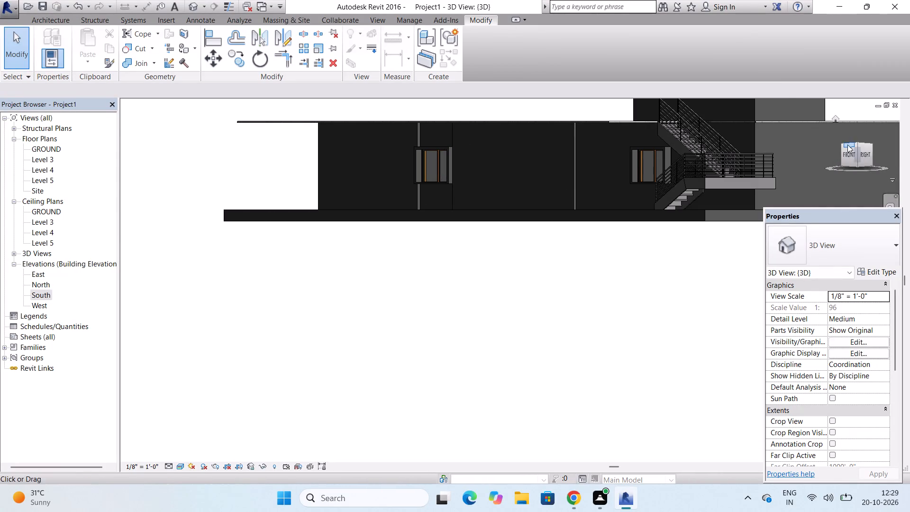
{"action": "scroll", "coordinate": [648, 153], "scroll_direction": "up", "scroll_amount": 11}
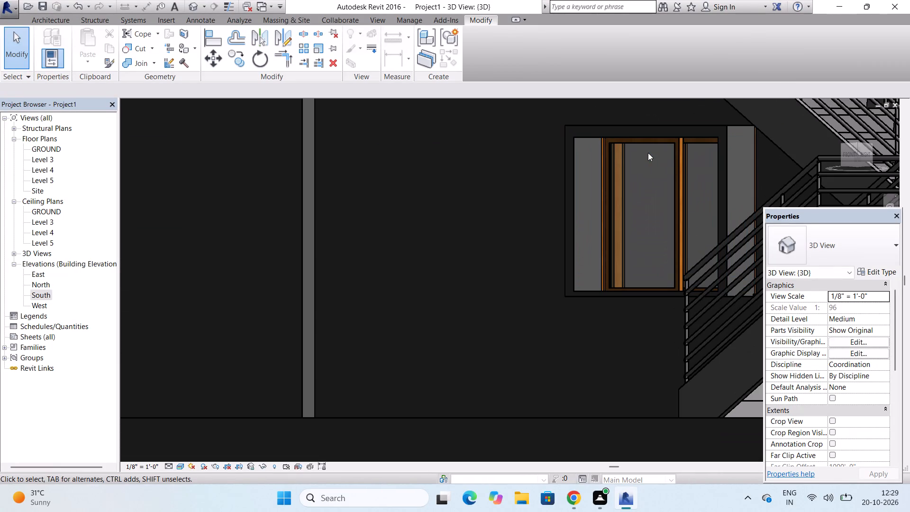
{"action": "scroll", "coordinate": [558, 176], "scroll_direction": "down", "scroll_amount": 8}
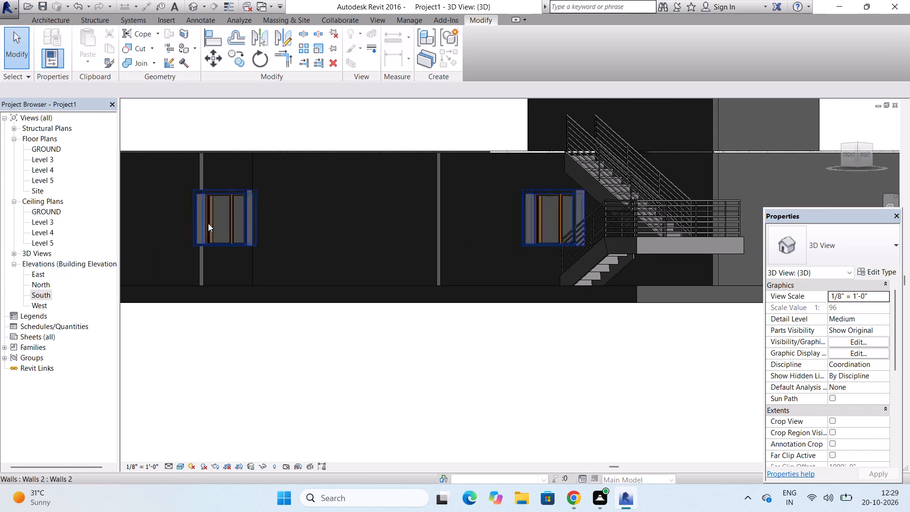
{"action": "scroll", "coordinate": [170, 212], "scroll_direction": "up", "scroll_amount": 5}
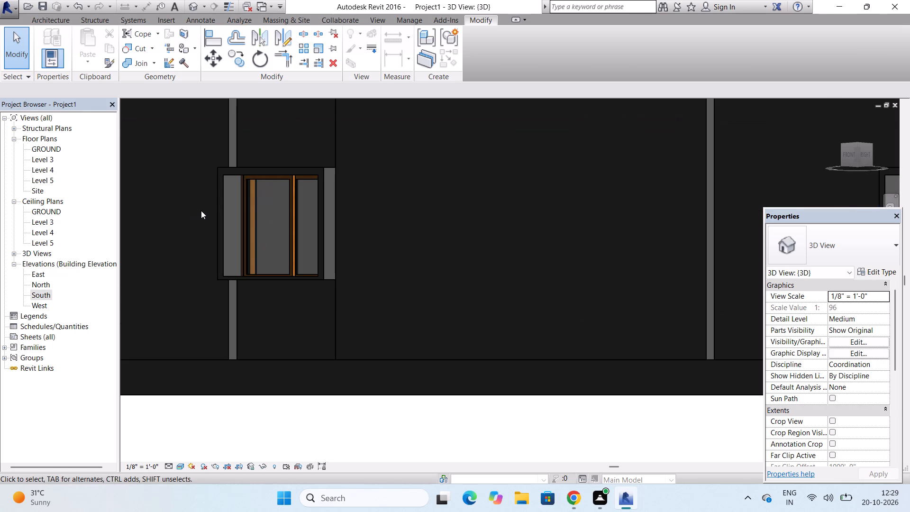
Reduce the depth of the in-place frames around both front windows by pulling their outer face back toward the wall.
{"action": "left_click", "coordinate": [217, 209]}
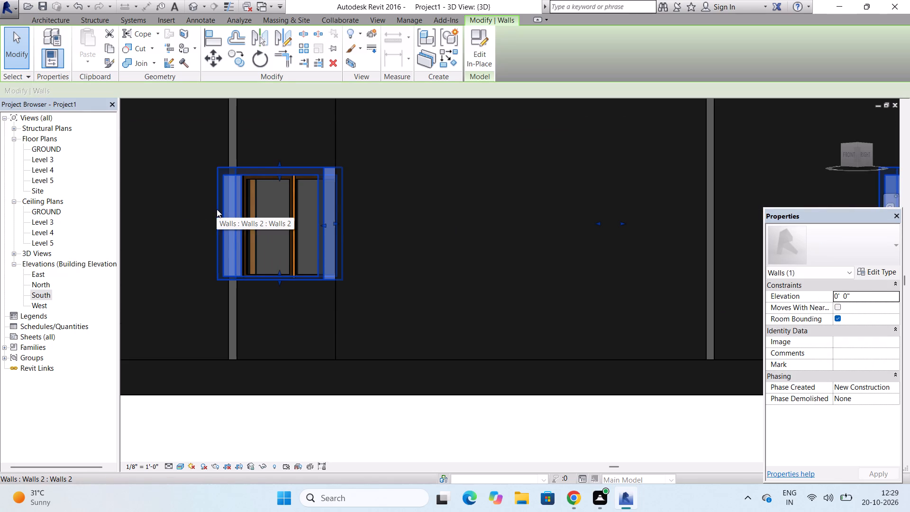
{"action": "scroll", "coordinate": [217, 209], "scroll_direction": "down", "scroll_amount": 4}
{"action": "scroll", "coordinate": [426, 218], "scroll_direction": "up", "scroll_amount": 3}
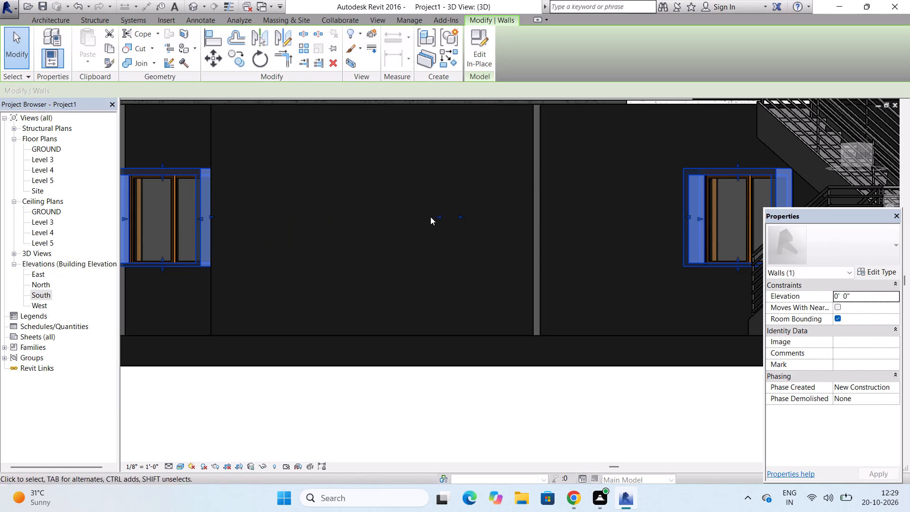
{"action": "scroll", "coordinate": [439, 217], "scroll_direction": "down", "scroll_amount": 2}
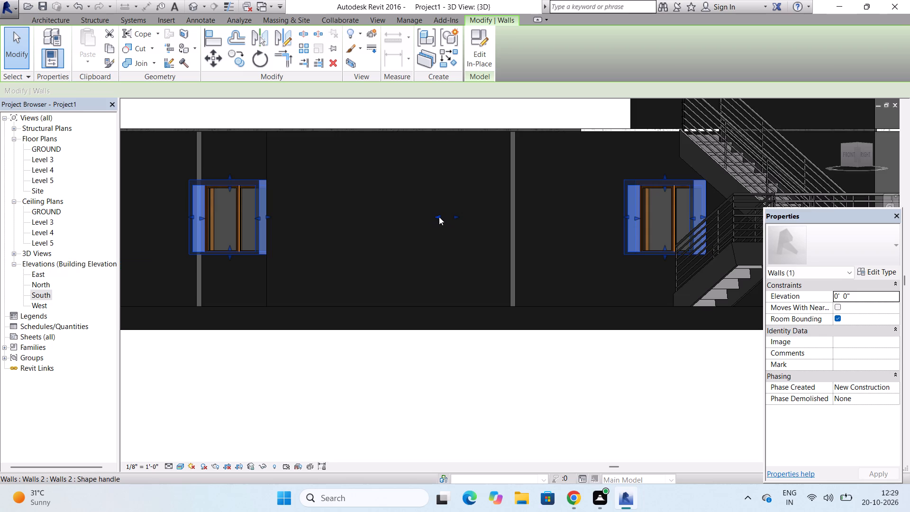
{"action": "left_click_drag", "start_coordinate": [439, 217], "coordinate": [440, 217]}
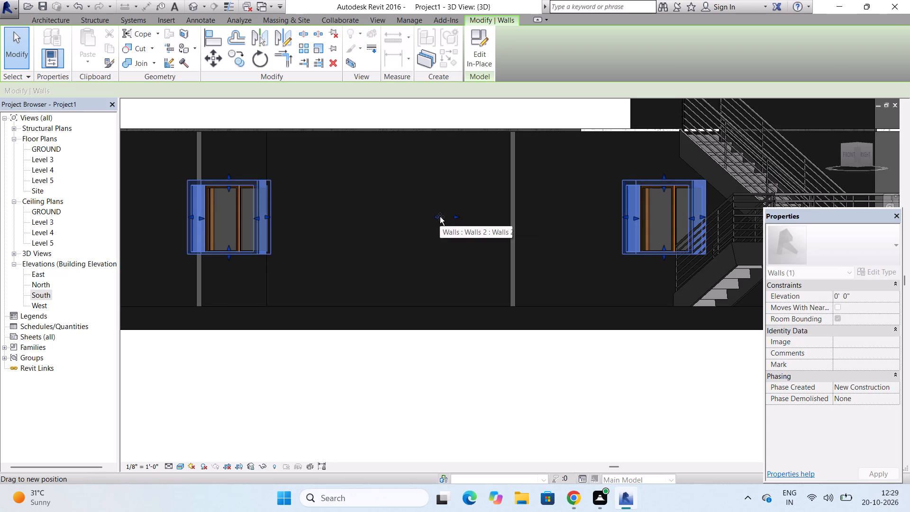
{"action": "left_click_drag", "start_coordinate": [440, 217], "coordinate": [448, 216]}
{"action": "key", "text": "Escape"}
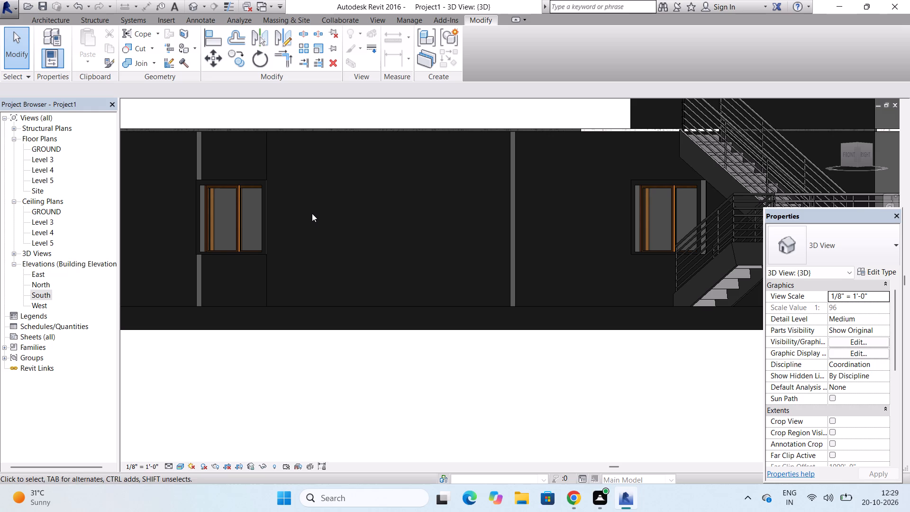
Close the notification window covering the 3D view.
{"action": "scroll", "coordinate": [312, 213], "scroll_direction": "down", "scroll_amount": 3}
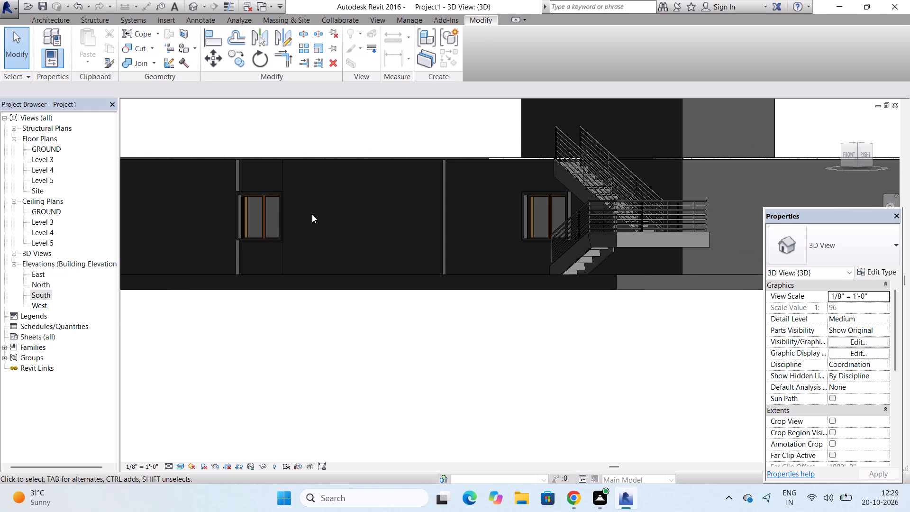
{"action": "scroll", "coordinate": [307, 246], "scroll_direction": "down", "scroll_amount": 2}
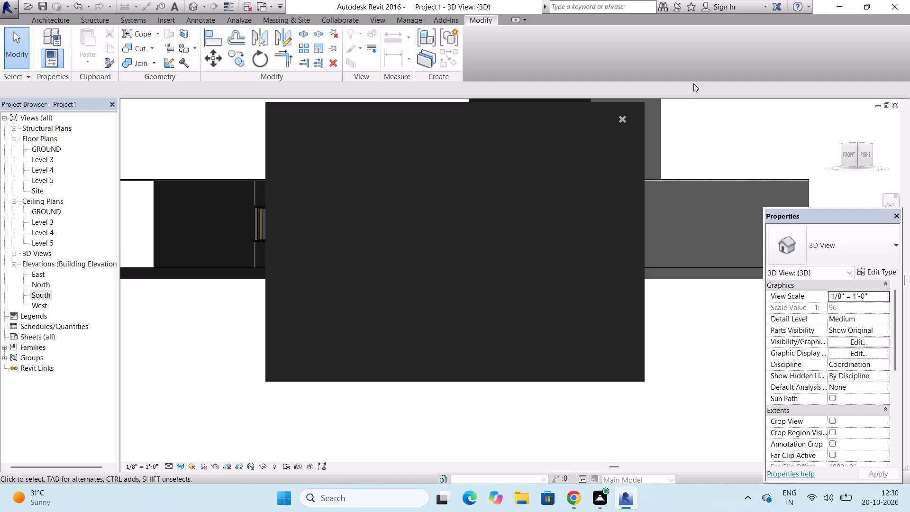
{"action": "left_click", "coordinate": [621, 121]}
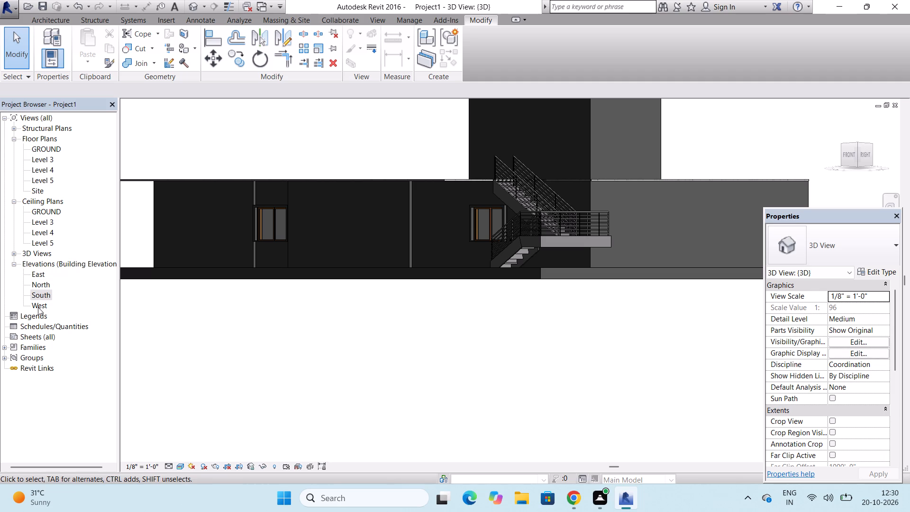
Open the Level 3 floor plan at the area around the stair and the small walled room.
{"action": "double_click", "coordinate": [43, 162]}
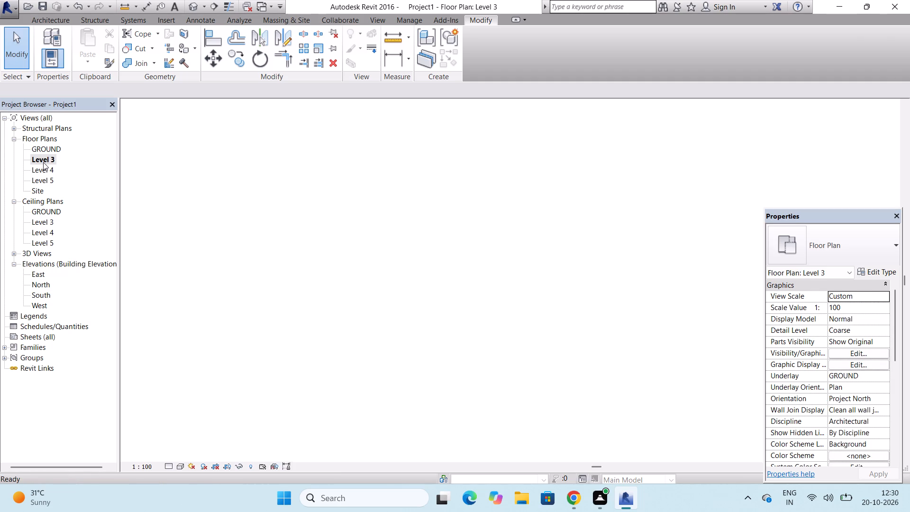
{"action": "scroll", "coordinate": [447, 243], "scroll_direction": "up", "scroll_amount": 7}
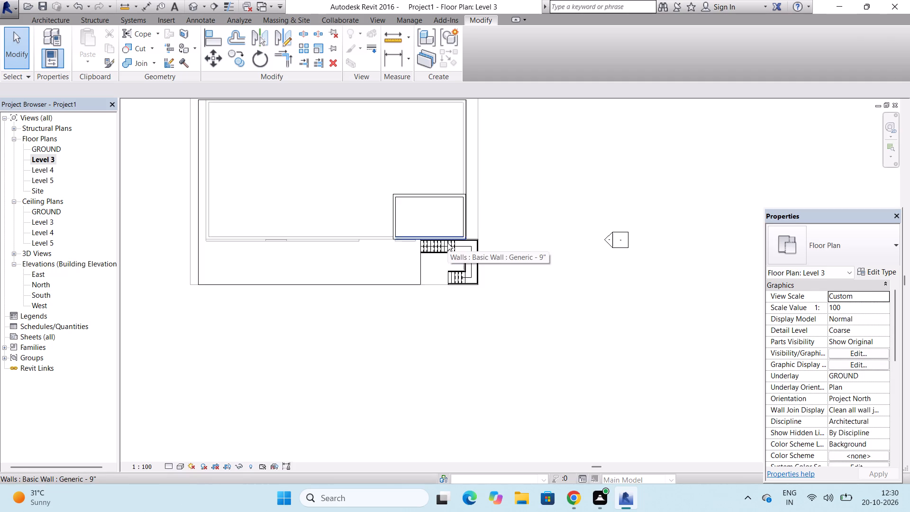
{"action": "scroll", "coordinate": [447, 243], "scroll_direction": "up", "scroll_amount": 5}
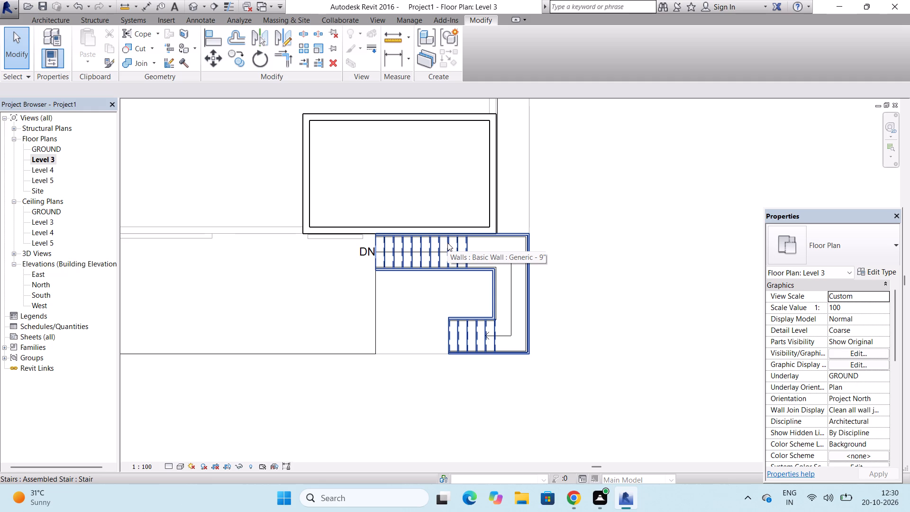
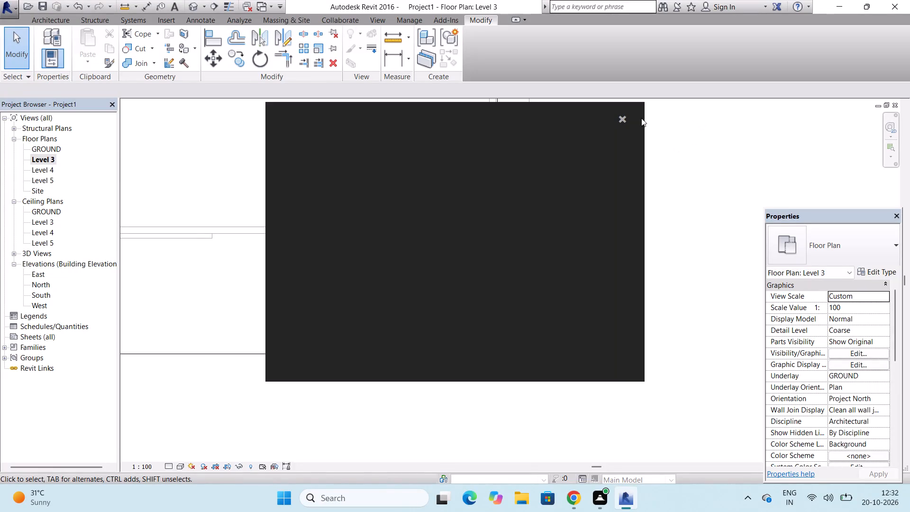
Dismiss the blank notification window and open the Level 4 floor plan to view the building outline.
{"action": "left_click", "coordinate": [626, 118]}
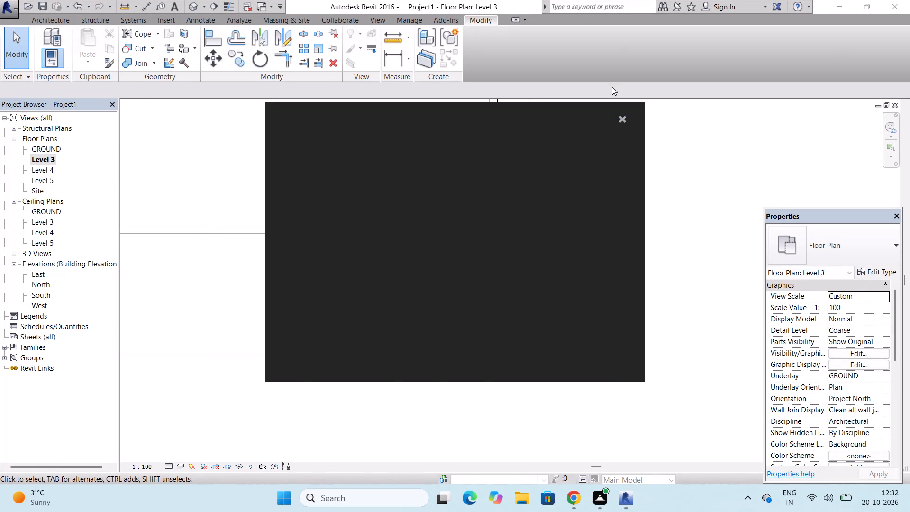
{"action": "scroll", "coordinate": [630, 196], "scroll_direction": "down", "scroll_amount": 6}
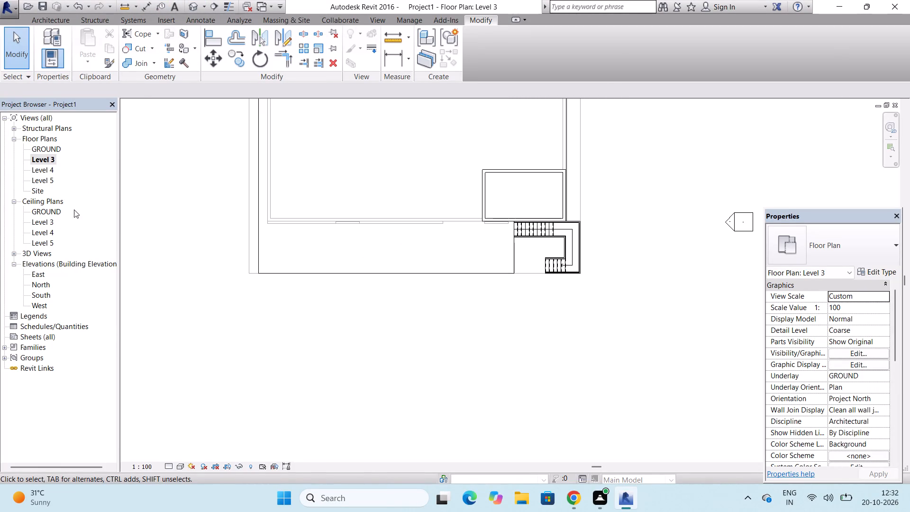
{"action": "double_click", "coordinate": [43, 170]}
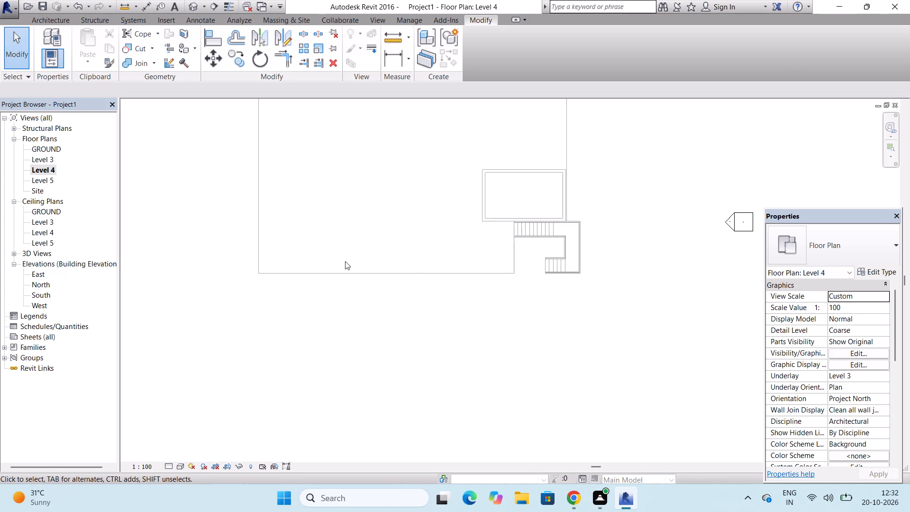
{"action": "scroll", "coordinate": [416, 275], "scroll_direction": "down", "scroll_amount": 6}
{"action": "scroll", "coordinate": [449, 264], "scroll_direction": "up", "scroll_amount": 1}
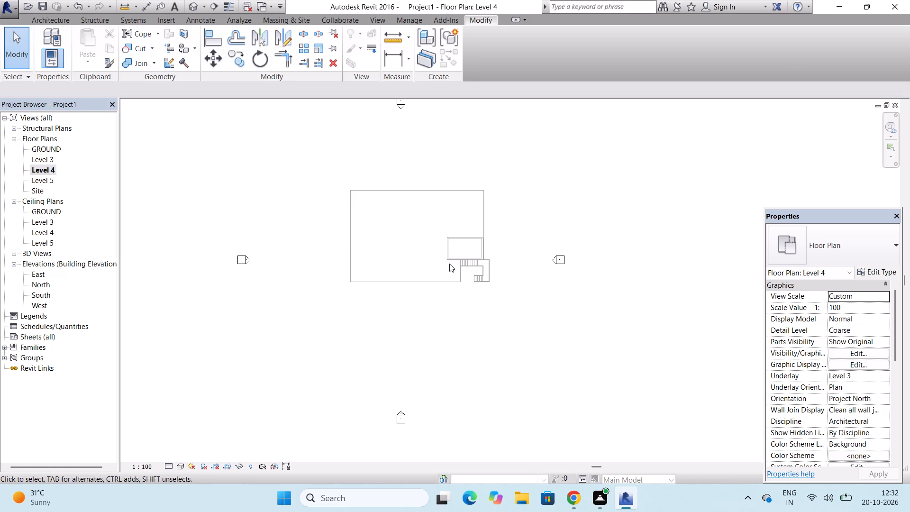
{"action": "scroll", "coordinate": [449, 264], "scroll_direction": "up", "scroll_amount": 2}
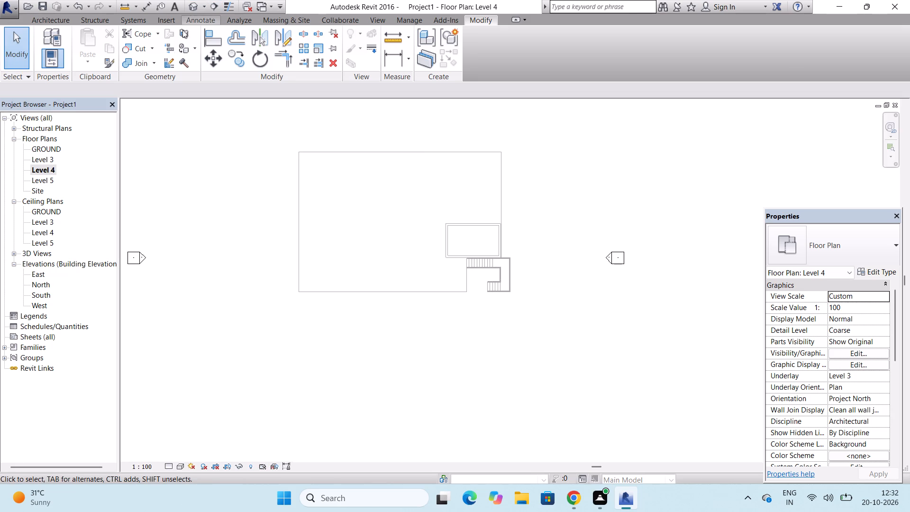
Open the default 3D view and examine the building's front walls, windows, thin upper slab and exterior staircase.
{"action": "double_click", "coordinate": [196, 3]}
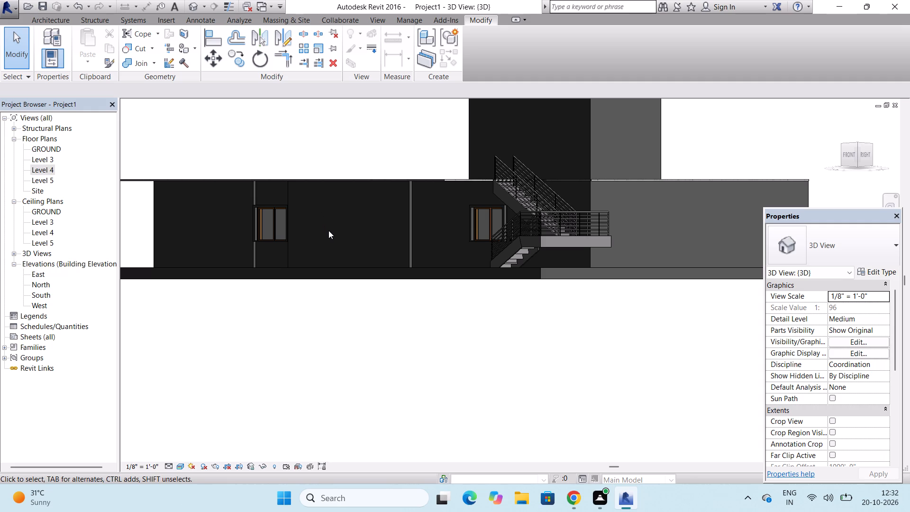
{"action": "scroll", "coordinate": [470, 190], "scroll_direction": "down", "scroll_amount": 3}
{"action": "scroll", "coordinate": [326, 201], "scroll_direction": "up", "scroll_amount": 5}
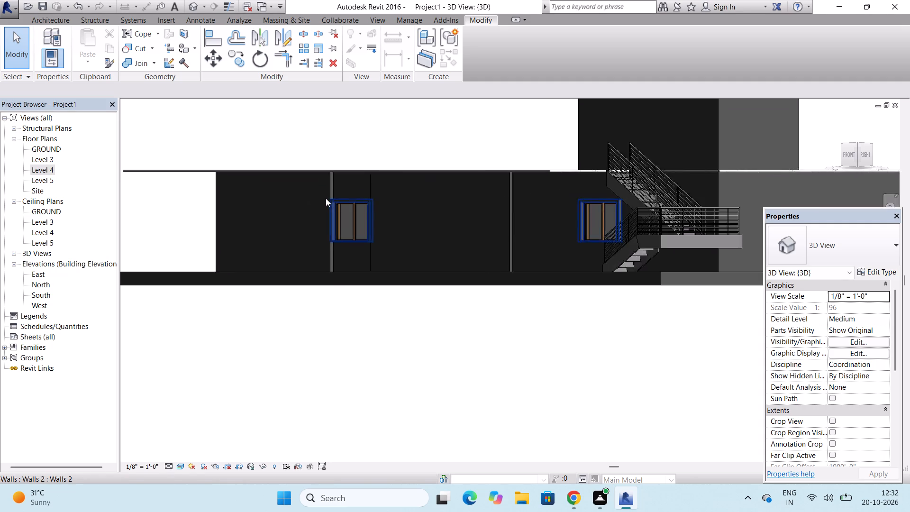
{"action": "scroll", "coordinate": [326, 198], "scroll_direction": "up", "scroll_amount": 6}
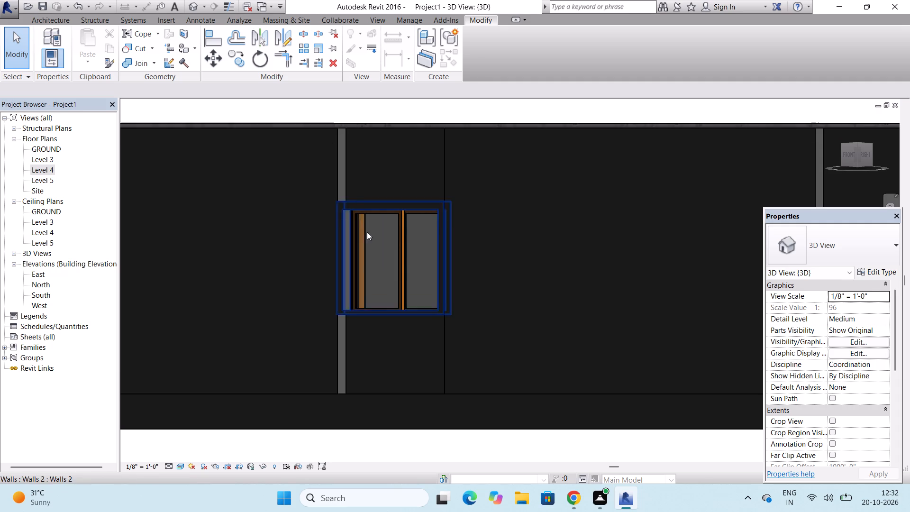
{"action": "scroll", "coordinate": [383, 255], "scroll_direction": "down", "scroll_amount": 3}
{"action": "scroll", "coordinate": [370, 183], "scroll_direction": "up", "scroll_amount": 5}
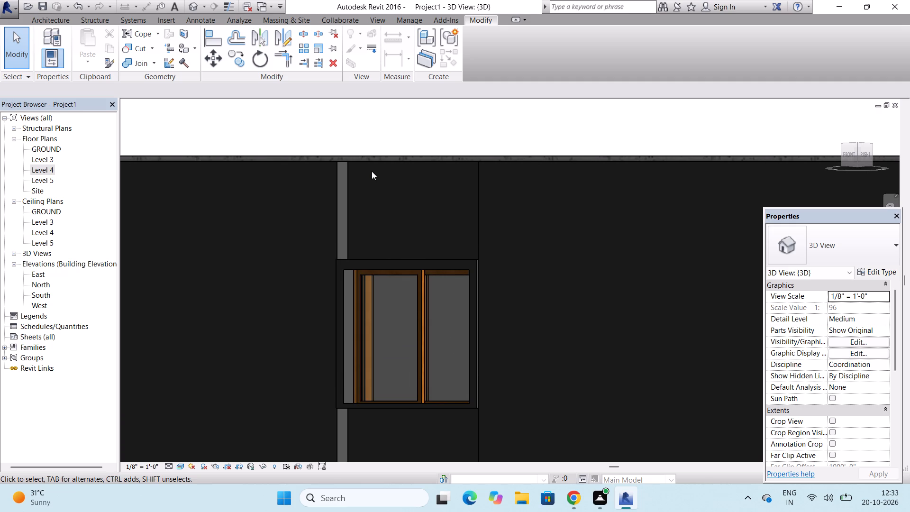
{"action": "triple_click", "coordinate": [367, 176]}
{"action": "left_click", "coordinate": [367, 176]}
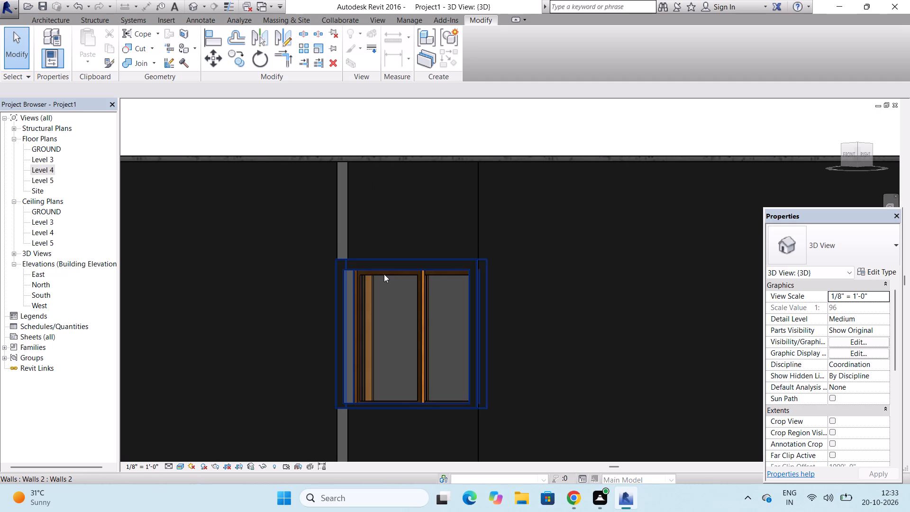
{"action": "scroll", "coordinate": [391, 252], "scroll_direction": "down", "scroll_amount": 4}
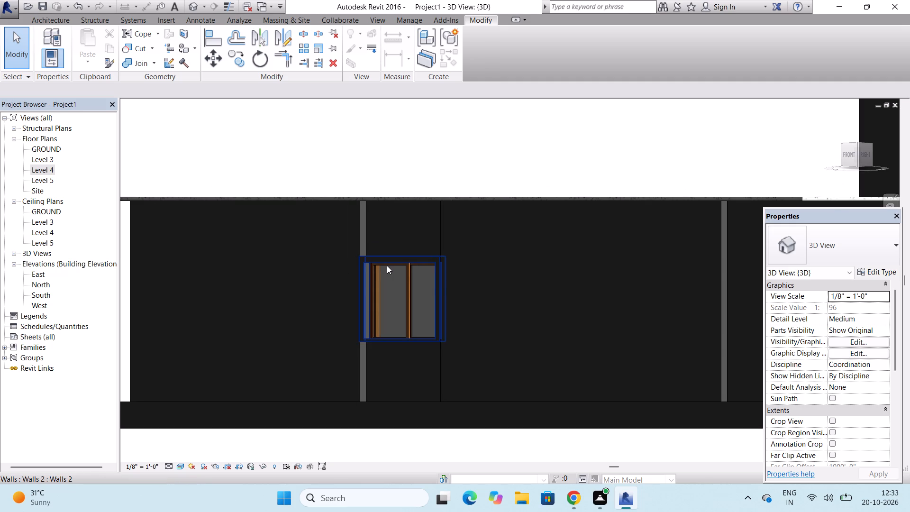
{"action": "scroll", "coordinate": [387, 265], "scroll_direction": "down", "scroll_amount": 1}
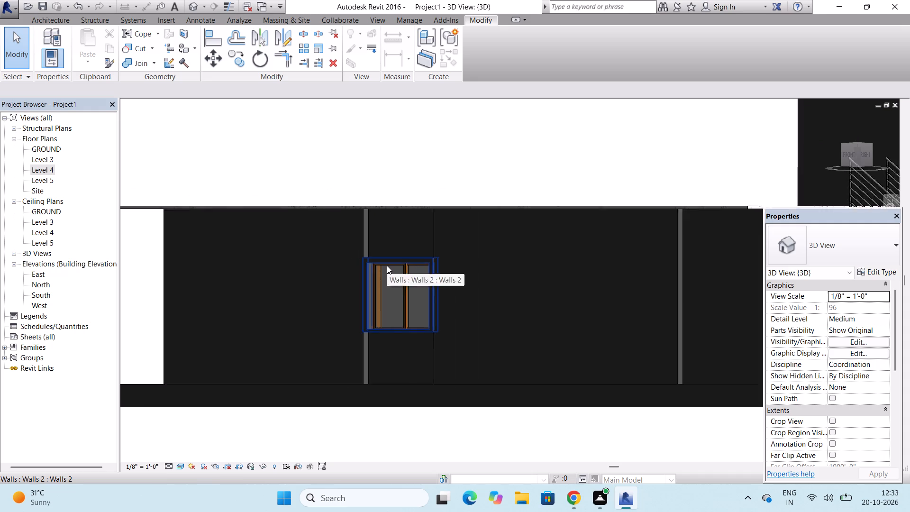
{"action": "scroll", "coordinate": [387, 265], "scroll_direction": "down", "scroll_amount": 3}
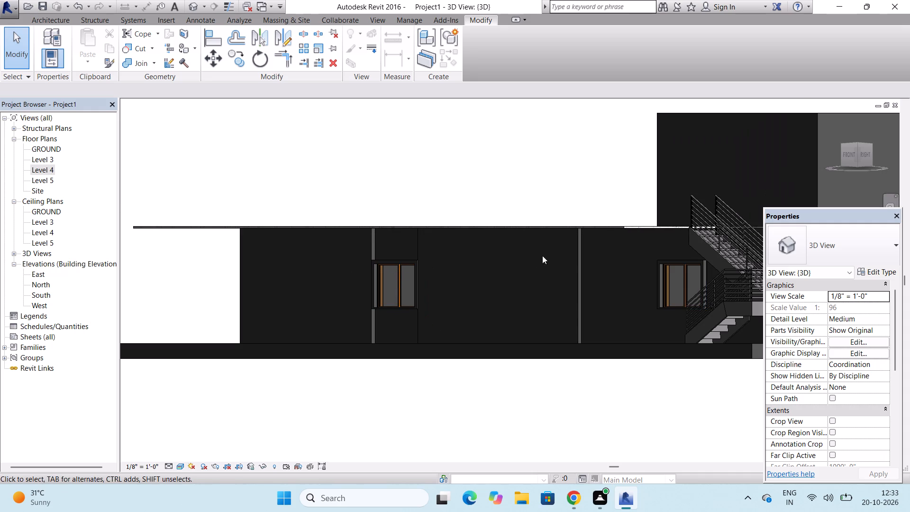
{"action": "scroll", "coordinate": [394, 327], "scroll_direction": "up", "scroll_amount": 6}
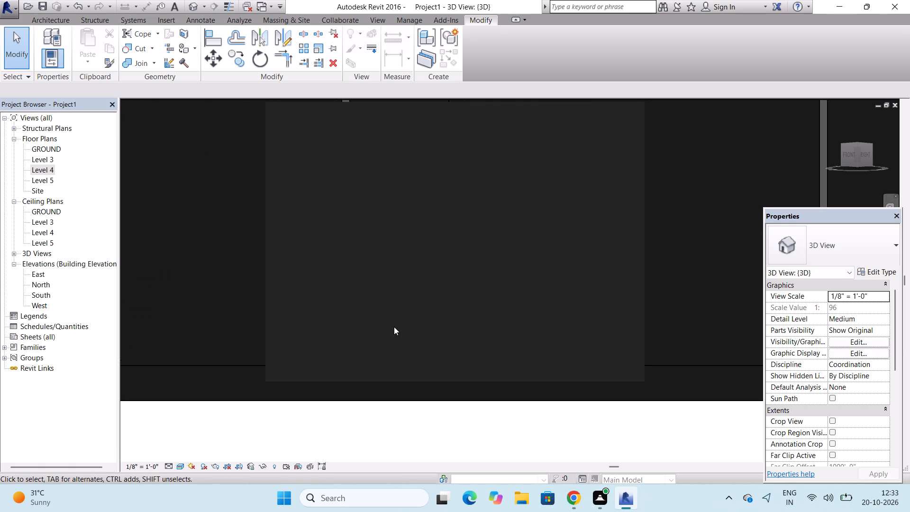
{"action": "left_click", "coordinate": [621, 115]}
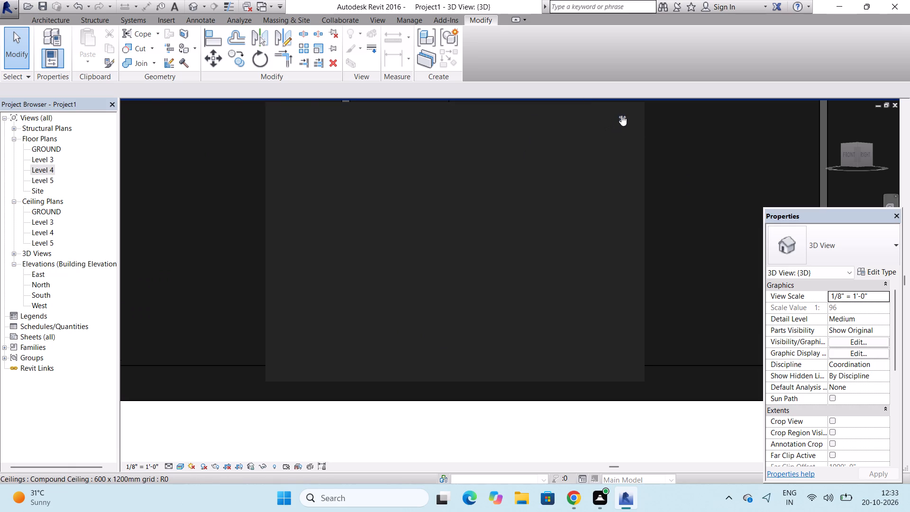
{"action": "scroll", "coordinate": [368, 231], "scroll_direction": "down", "scroll_amount": 5}
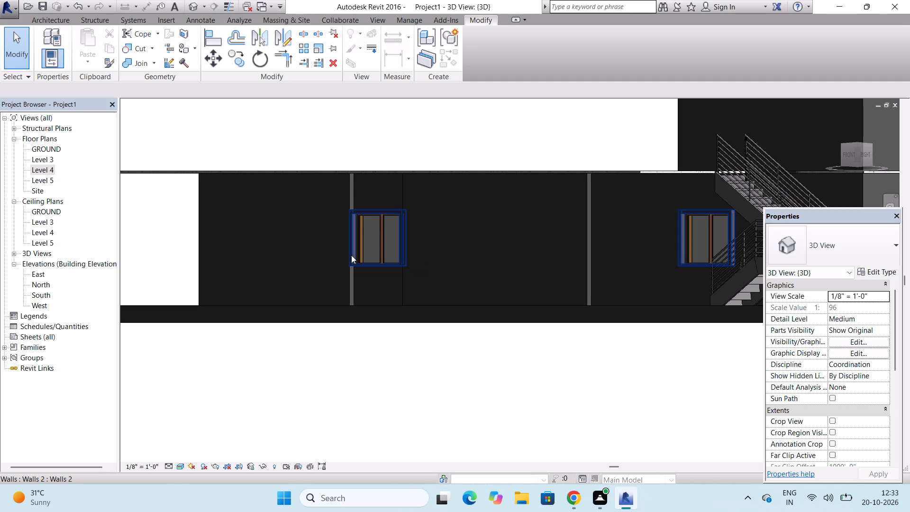
{"action": "scroll", "coordinate": [356, 261], "scroll_direction": "down", "scroll_amount": 4}
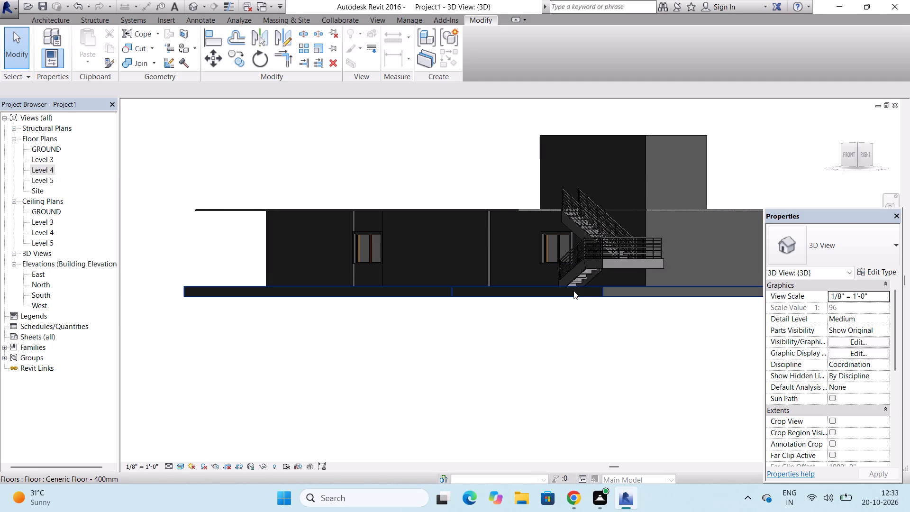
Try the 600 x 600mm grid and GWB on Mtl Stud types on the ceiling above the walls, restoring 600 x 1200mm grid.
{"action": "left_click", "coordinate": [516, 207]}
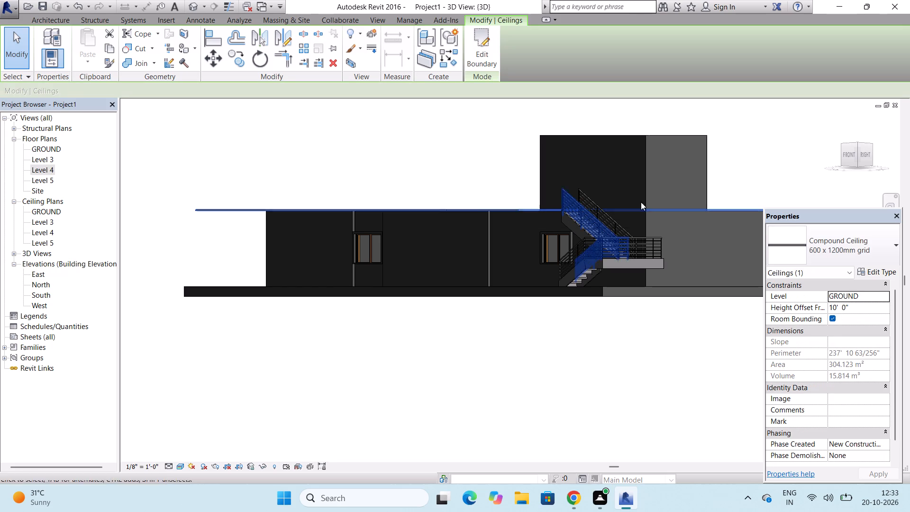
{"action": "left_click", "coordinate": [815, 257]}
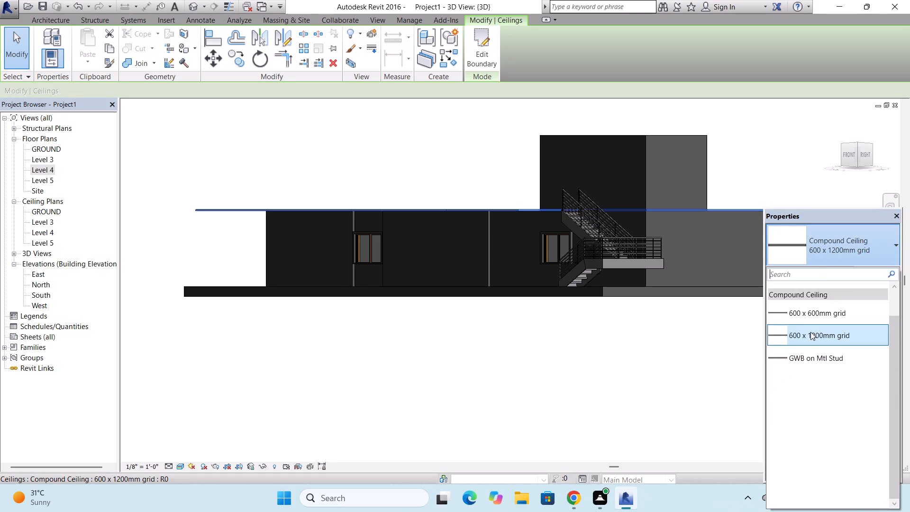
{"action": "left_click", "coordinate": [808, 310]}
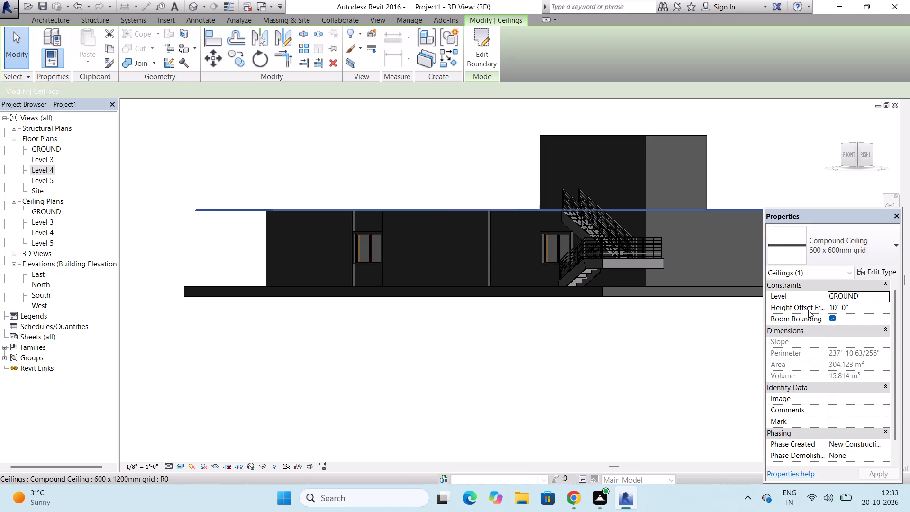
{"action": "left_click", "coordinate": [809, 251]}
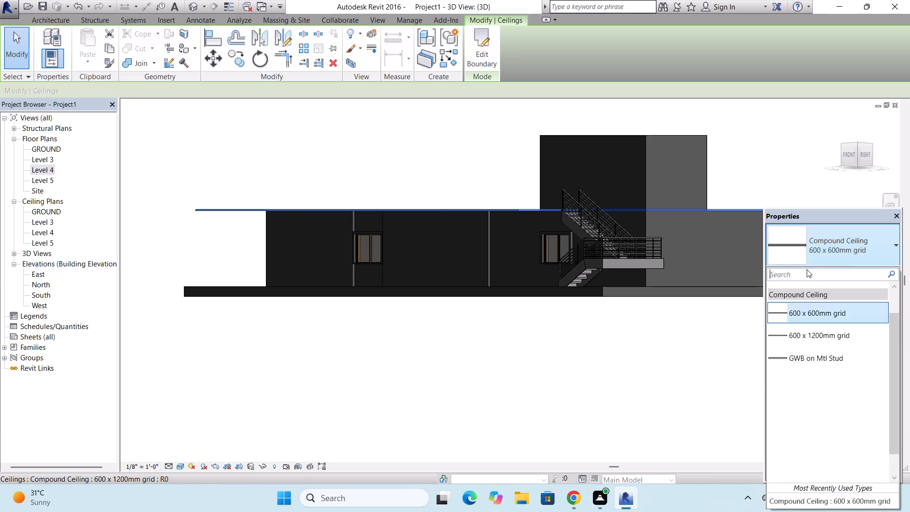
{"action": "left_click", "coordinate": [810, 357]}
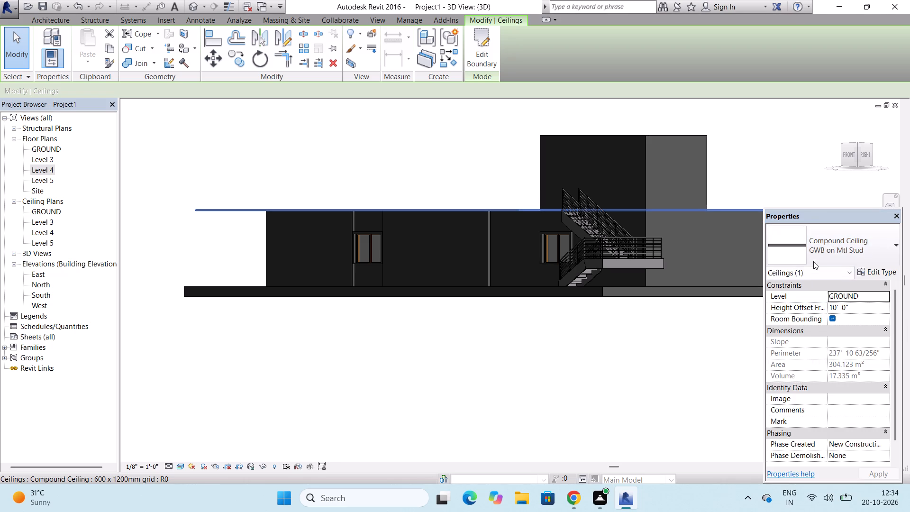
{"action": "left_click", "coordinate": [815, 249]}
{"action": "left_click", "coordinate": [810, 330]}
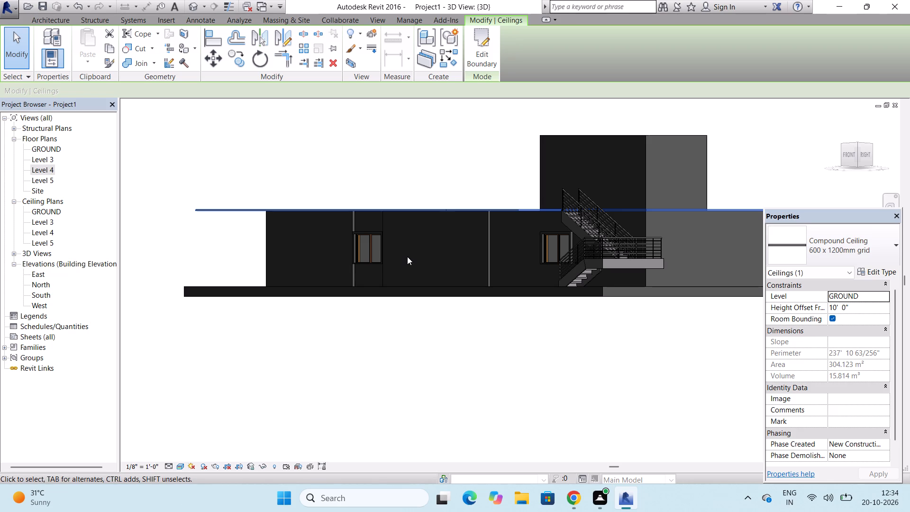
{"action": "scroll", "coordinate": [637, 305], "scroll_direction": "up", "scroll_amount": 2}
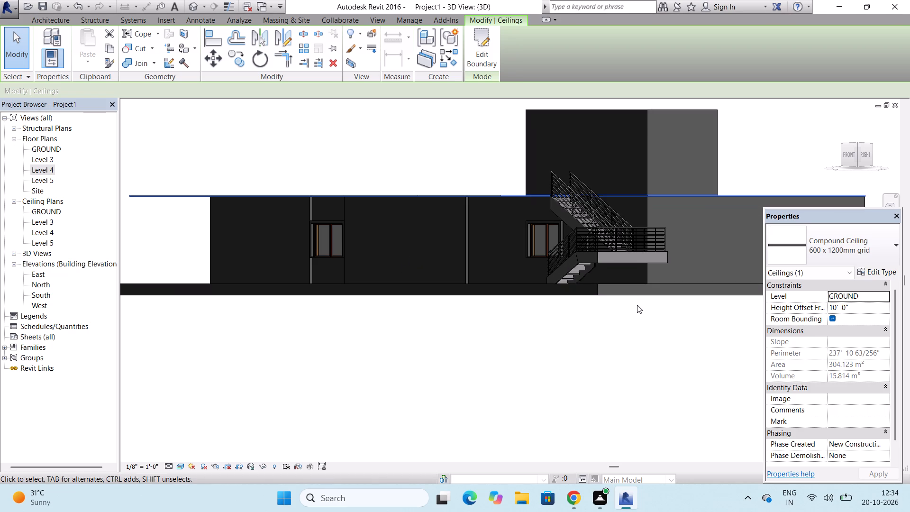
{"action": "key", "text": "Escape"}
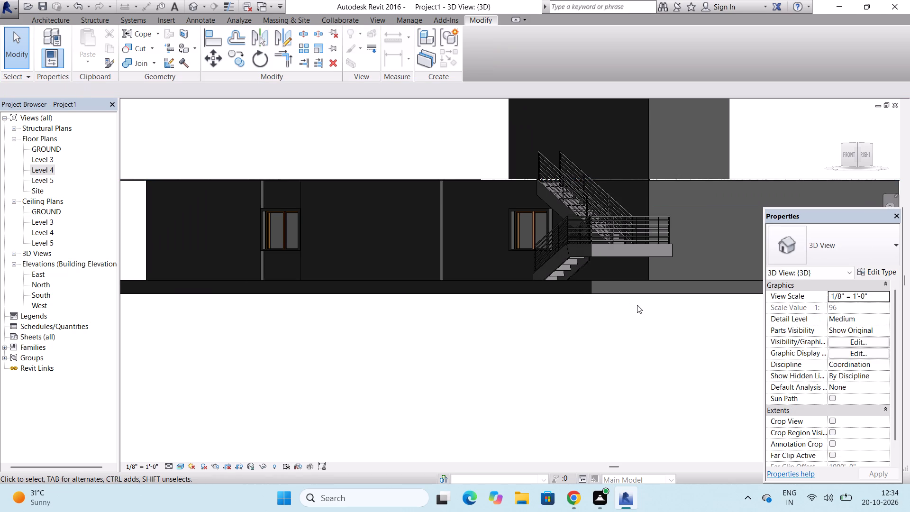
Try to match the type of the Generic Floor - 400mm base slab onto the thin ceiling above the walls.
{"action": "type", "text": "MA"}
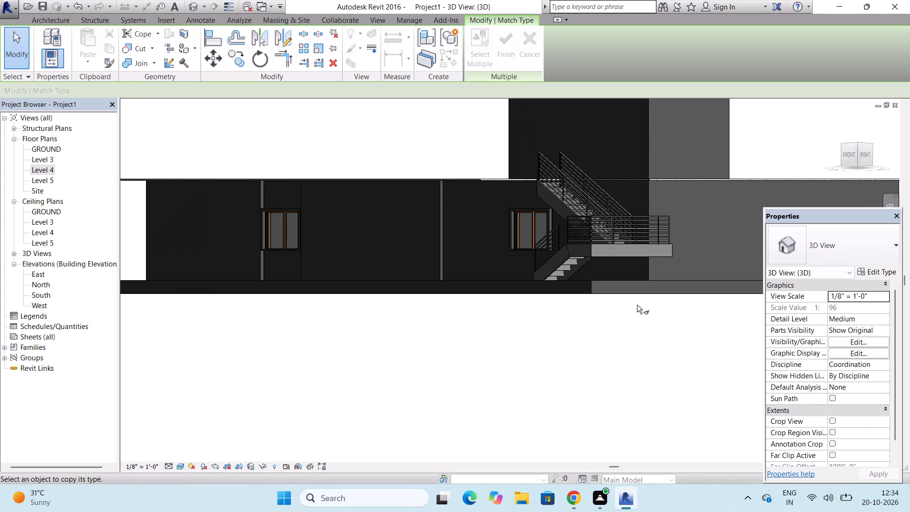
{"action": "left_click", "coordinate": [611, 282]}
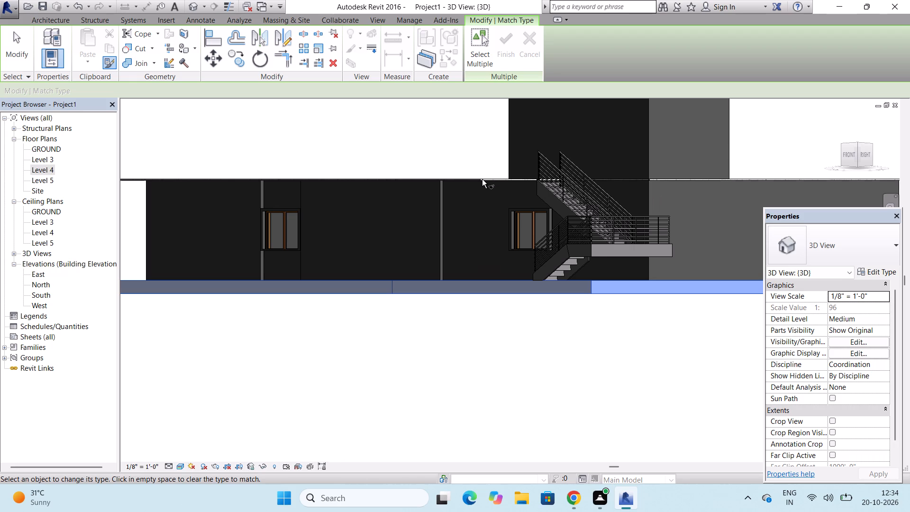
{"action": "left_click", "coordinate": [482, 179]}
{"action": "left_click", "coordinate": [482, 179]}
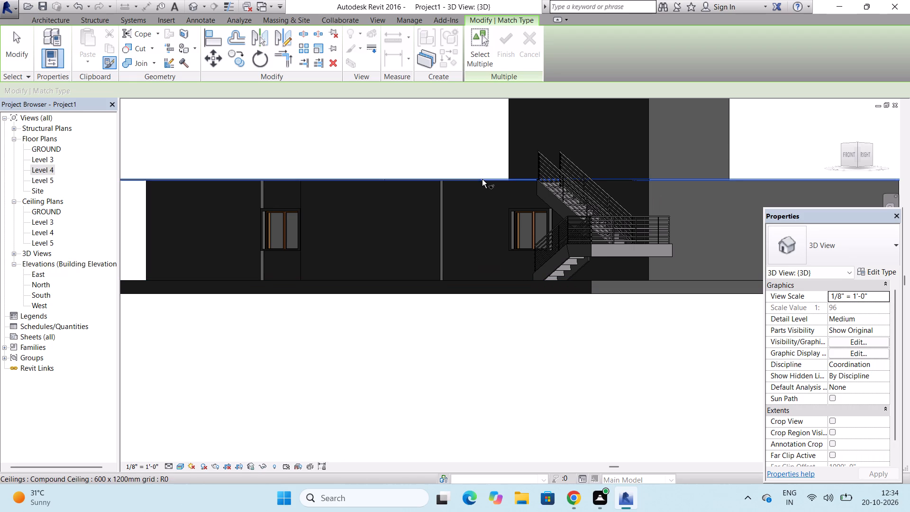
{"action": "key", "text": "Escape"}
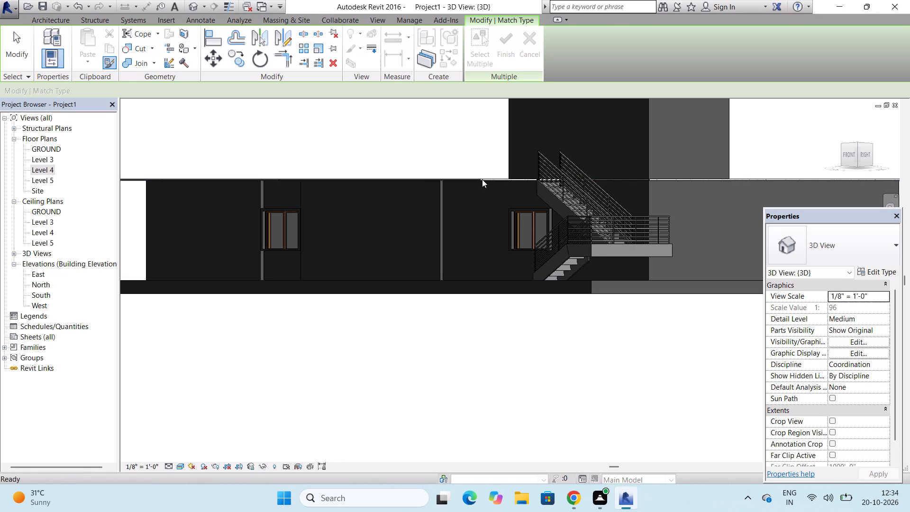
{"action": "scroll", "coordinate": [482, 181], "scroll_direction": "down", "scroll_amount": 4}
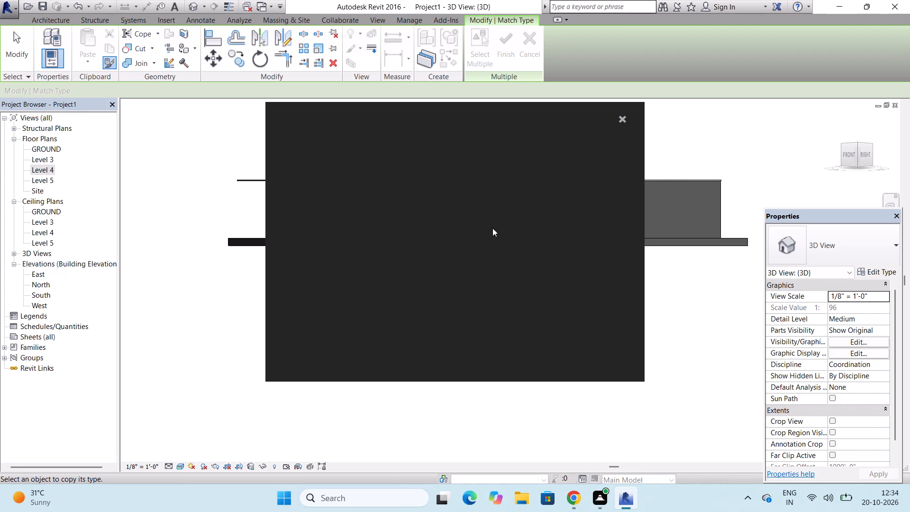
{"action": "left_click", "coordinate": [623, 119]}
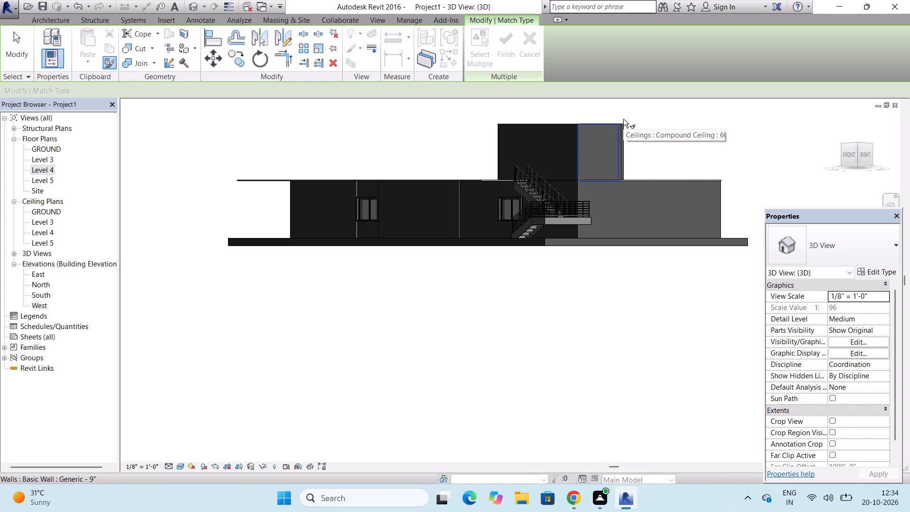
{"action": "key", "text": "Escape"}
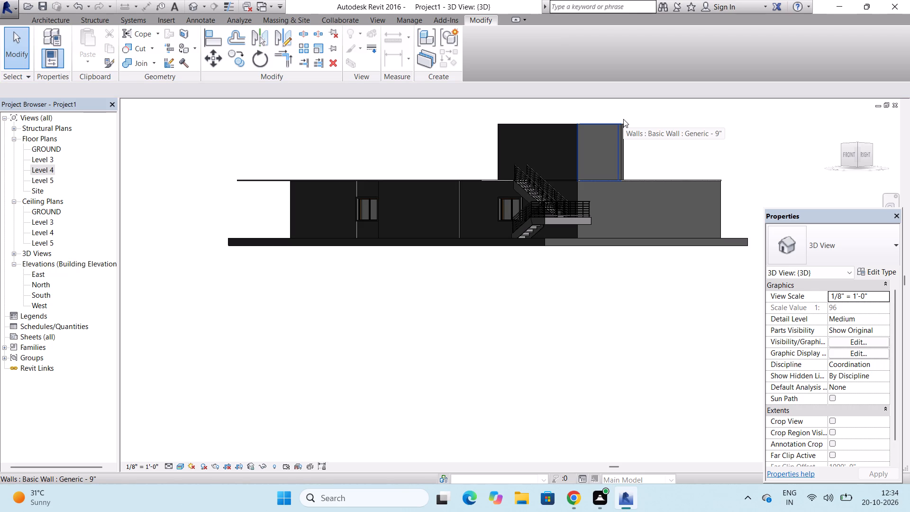
View the Level 4 floor plan and switch to the GROUND floor plan.
{"action": "double_click", "coordinate": [40, 170]}
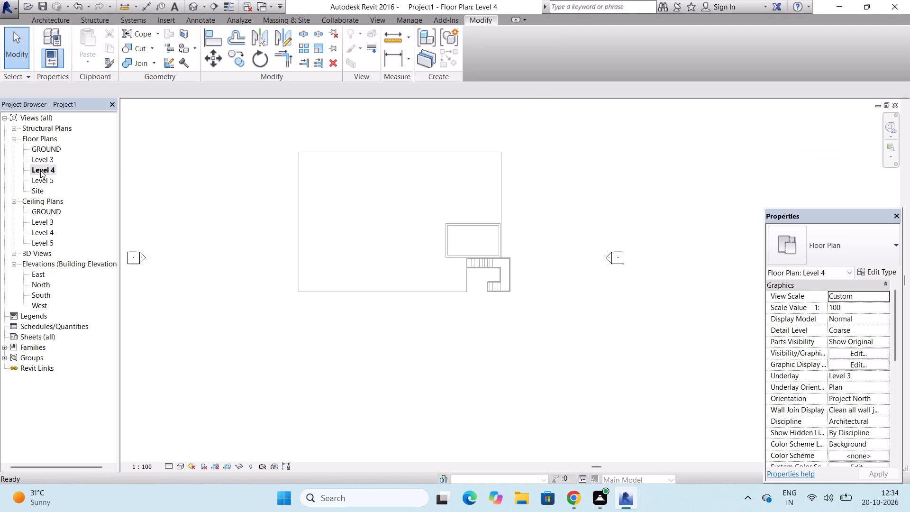
{"action": "double_click", "coordinate": [42, 149]}
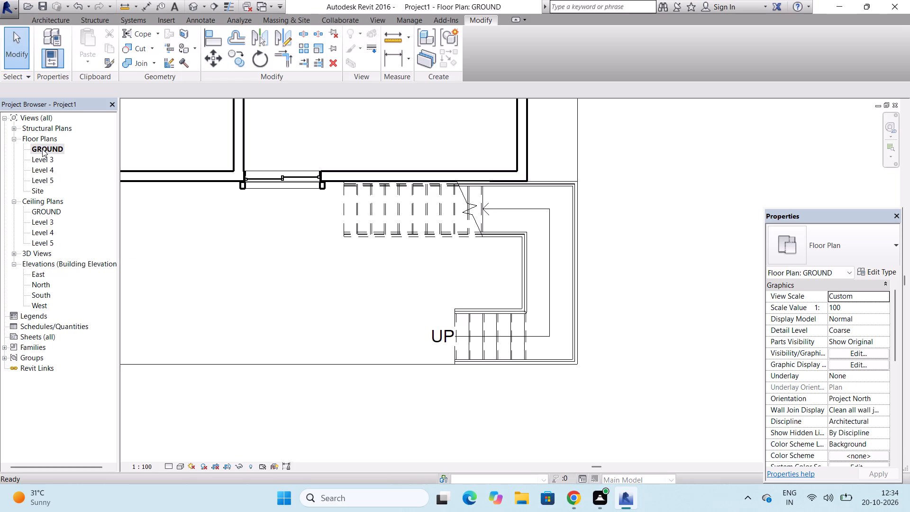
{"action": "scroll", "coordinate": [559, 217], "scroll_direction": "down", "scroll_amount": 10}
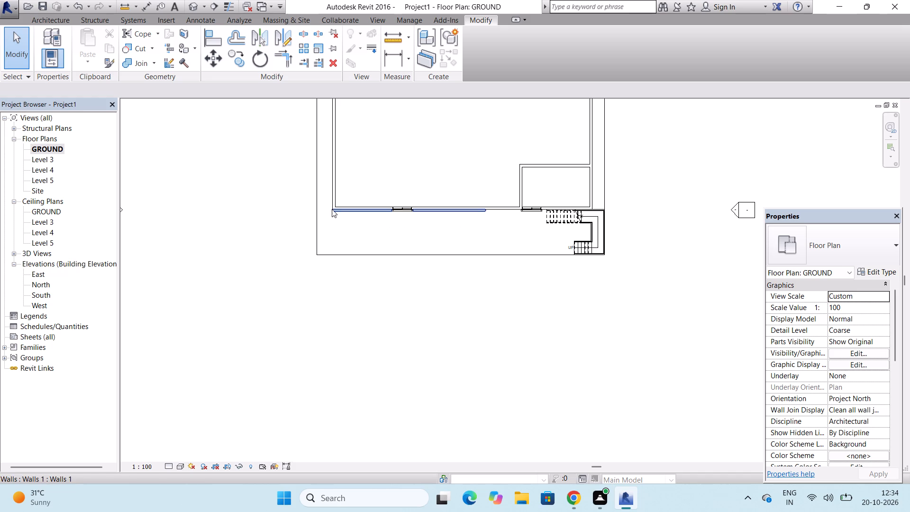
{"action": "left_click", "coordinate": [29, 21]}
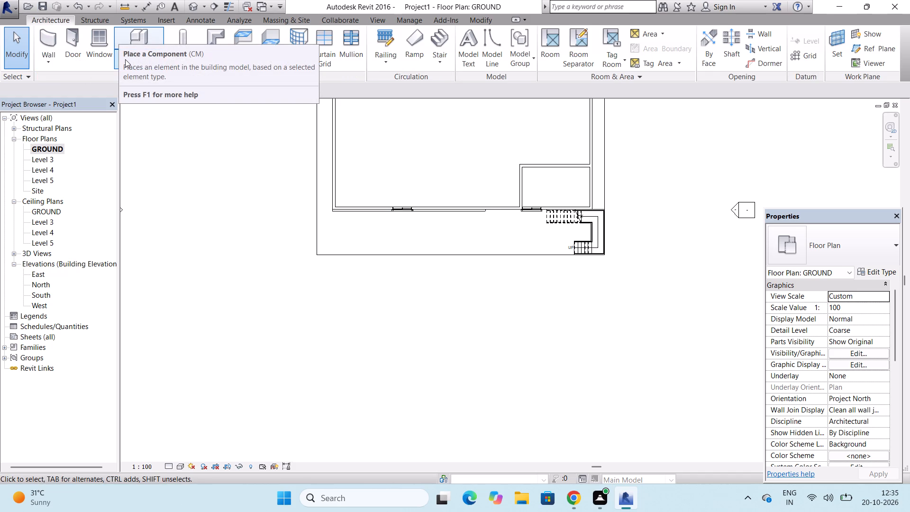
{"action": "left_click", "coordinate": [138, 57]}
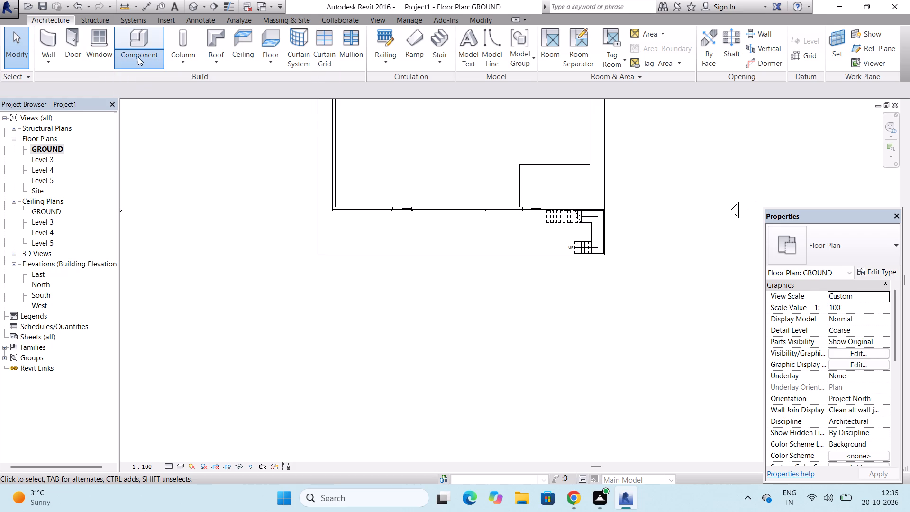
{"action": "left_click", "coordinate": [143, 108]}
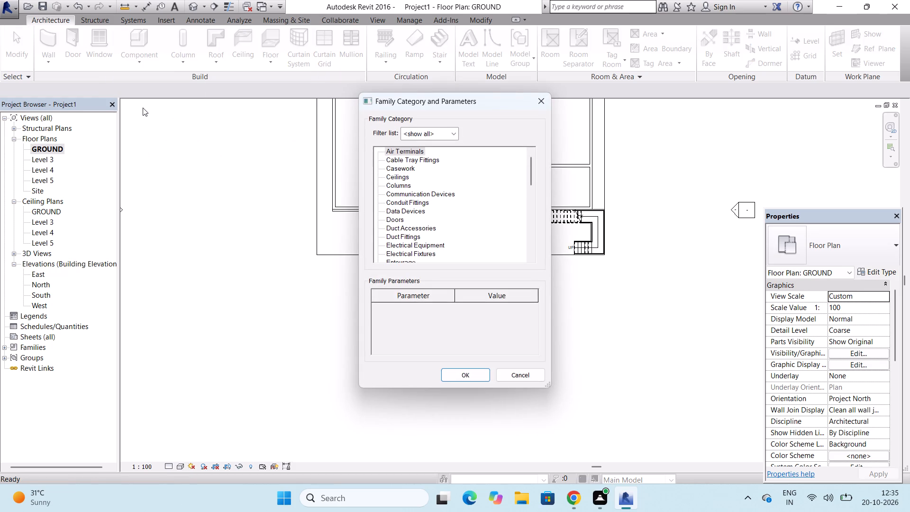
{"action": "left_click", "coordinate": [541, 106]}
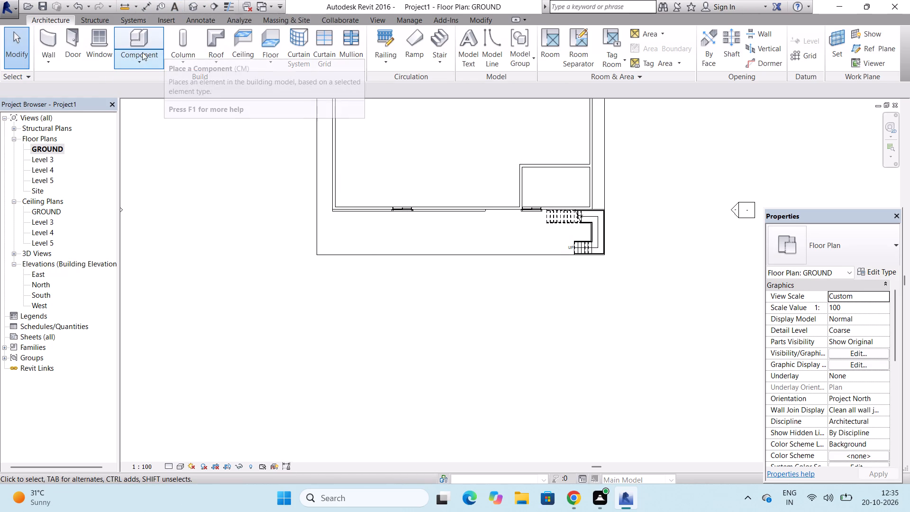
Start a structural column, open family loading and preview the plant, shrub and tree families in the US Imperial Planting folder.
{"action": "left_click", "coordinate": [175, 45]}
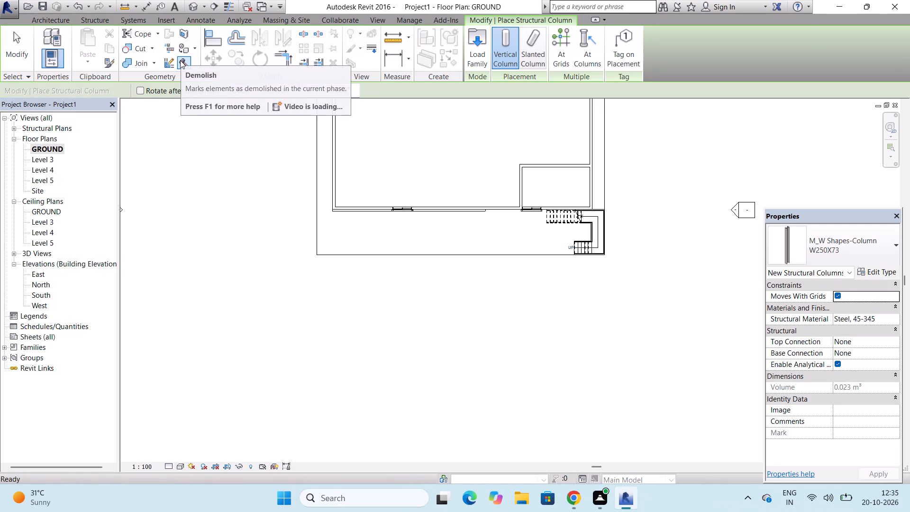
{"action": "left_click", "coordinate": [484, 63]}
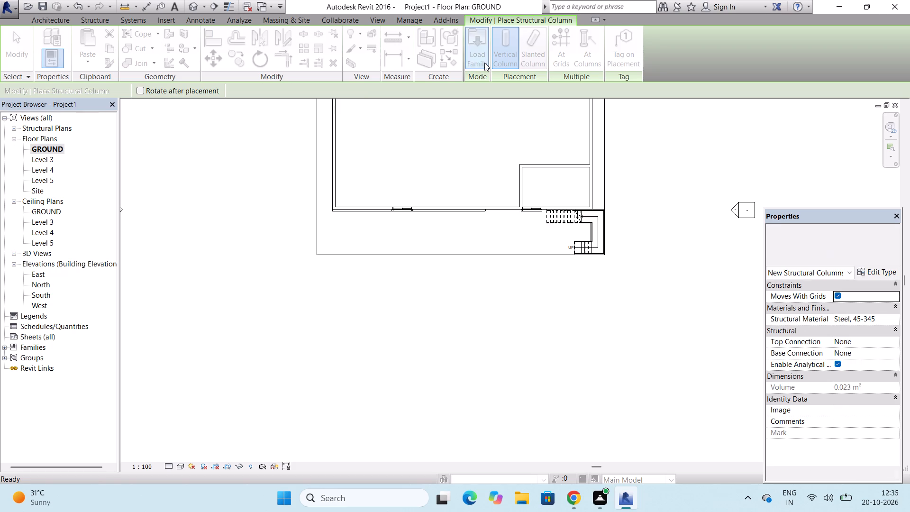
{"action": "double_click", "coordinate": [421, 146]}
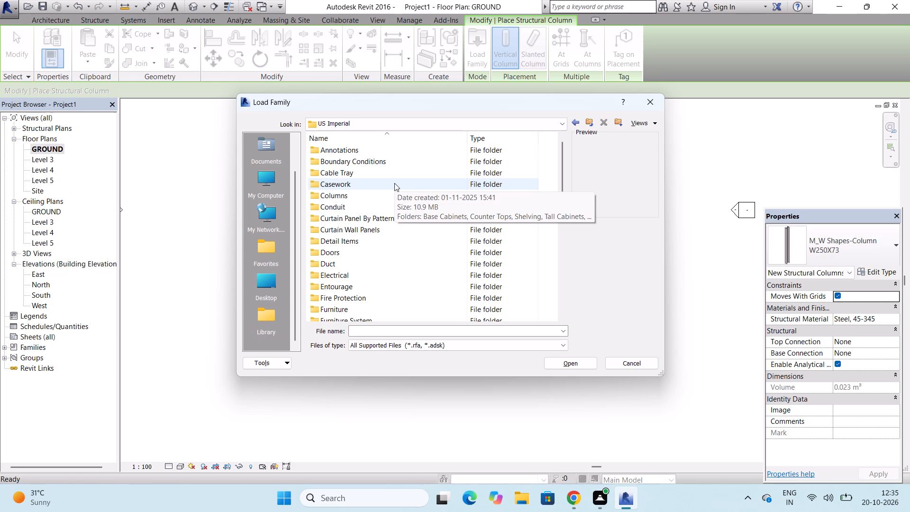
{"action": "scroll", "coordinate": [397, 184], "scroll_direction": "down", "scroll_amount": 2}
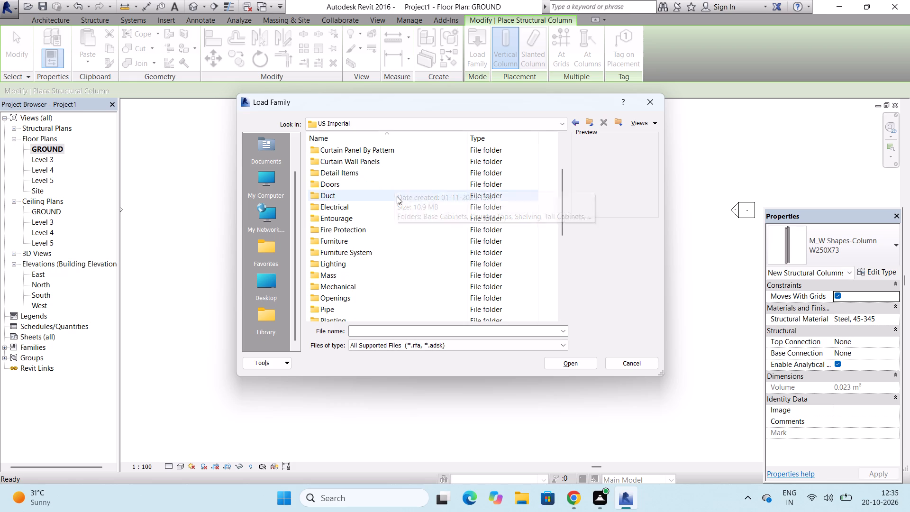
{"action": "scroll", "coordinate": [397, 198], "scroll_direction": "down", "scroll_amount": 1}
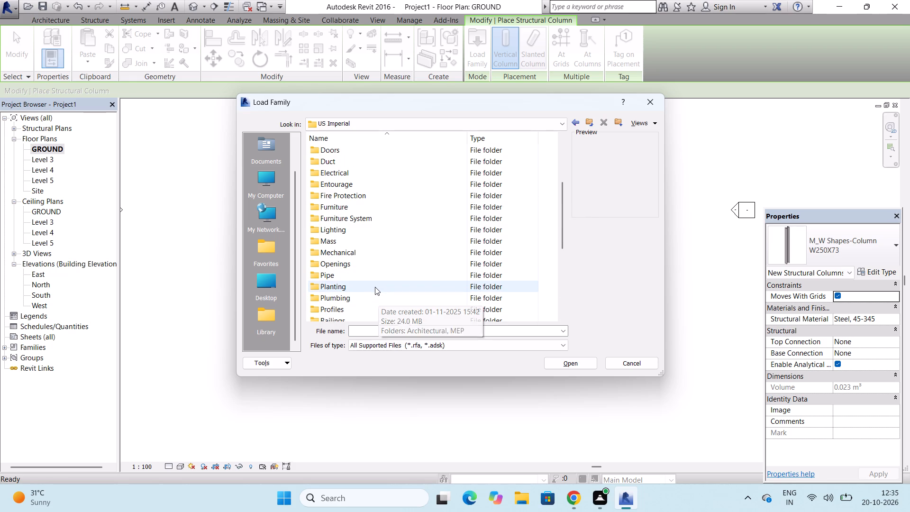
{"action": "left_click", "coordinate": [375, 286]}
{"action": "left_click", "coordinate": [375, 286]}
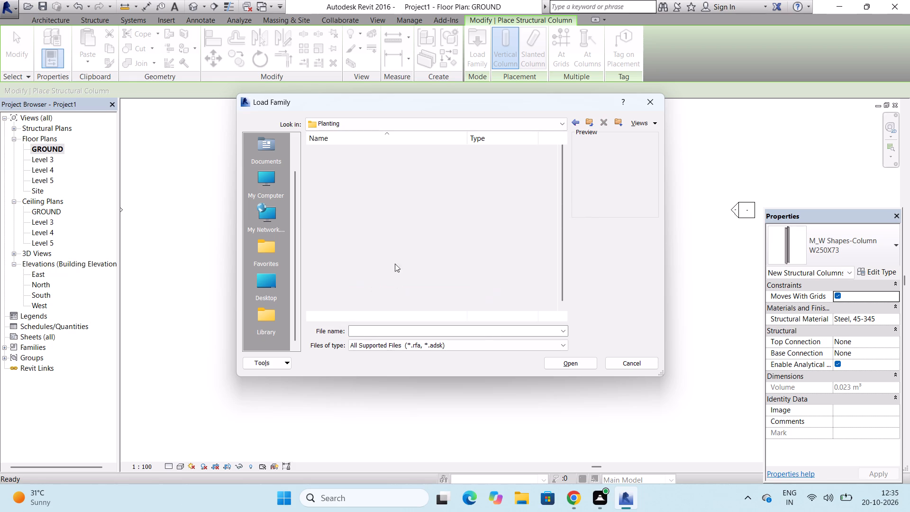
{"action": "left_click", "coordinate": [359, 149]}
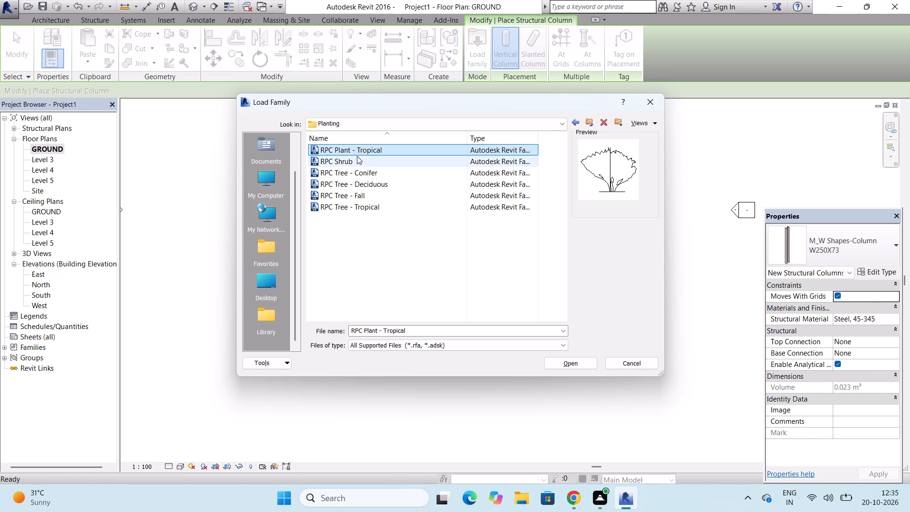
{"action": "left_click", "coordinate": [357, 156]}
{"action": "left_click", "coordinate": [355, 171]}
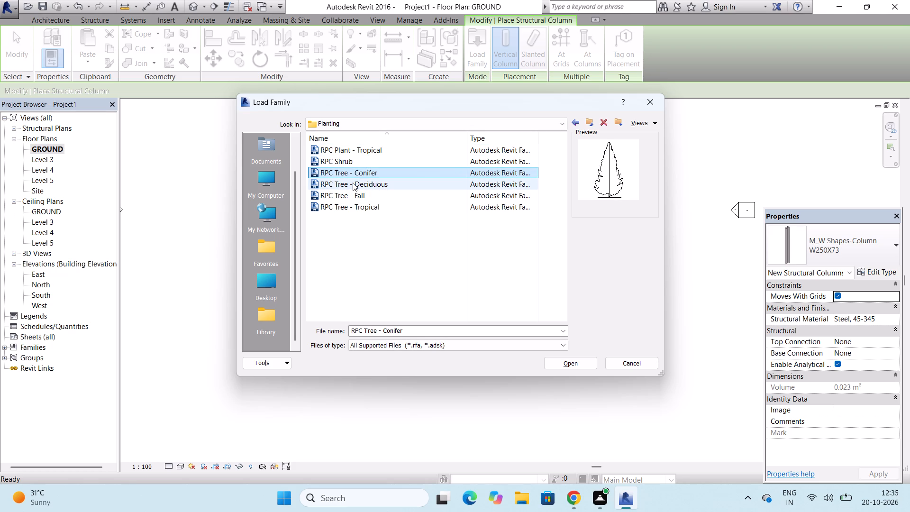
{"action": "left_click", "coordinate": [352, 186]}
{"action": "left_click", "coordinate": [352, 196]}
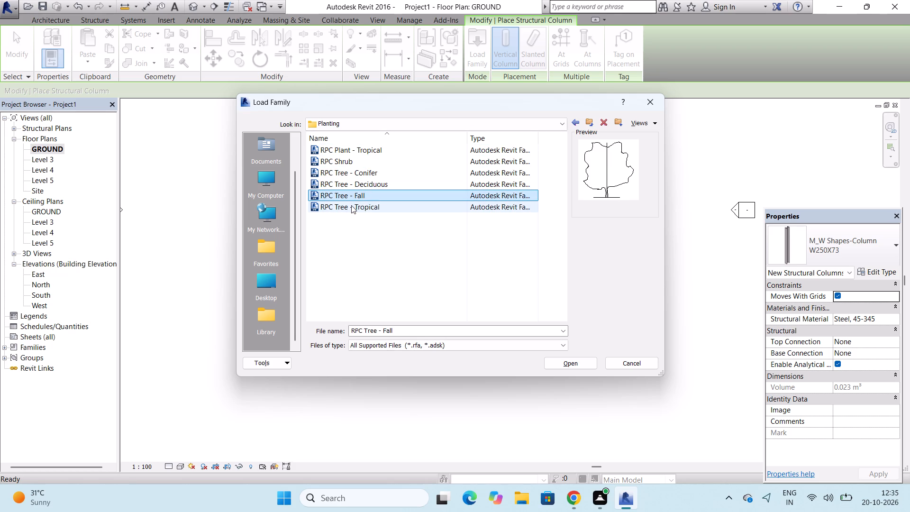
{"action": "left_click", "coordinate": [351, 205]}
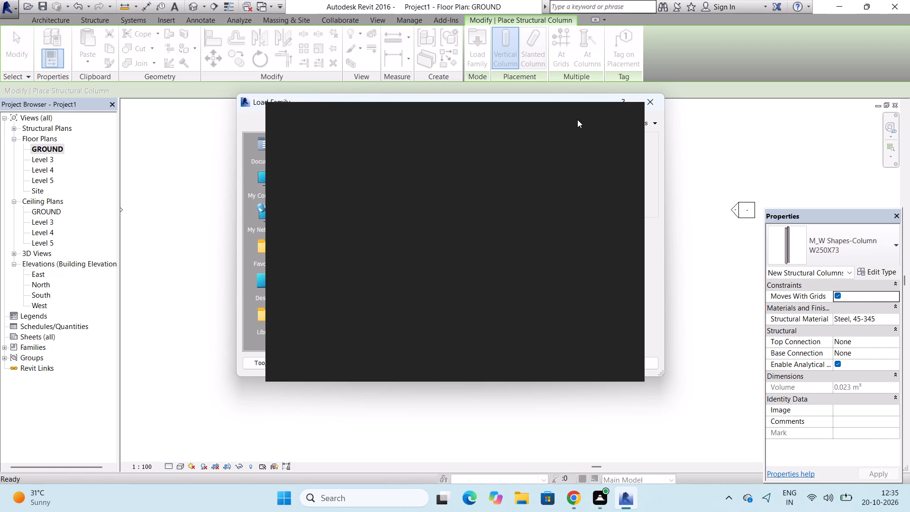
{"action": "left_click", "coordinate": [623, 117]}
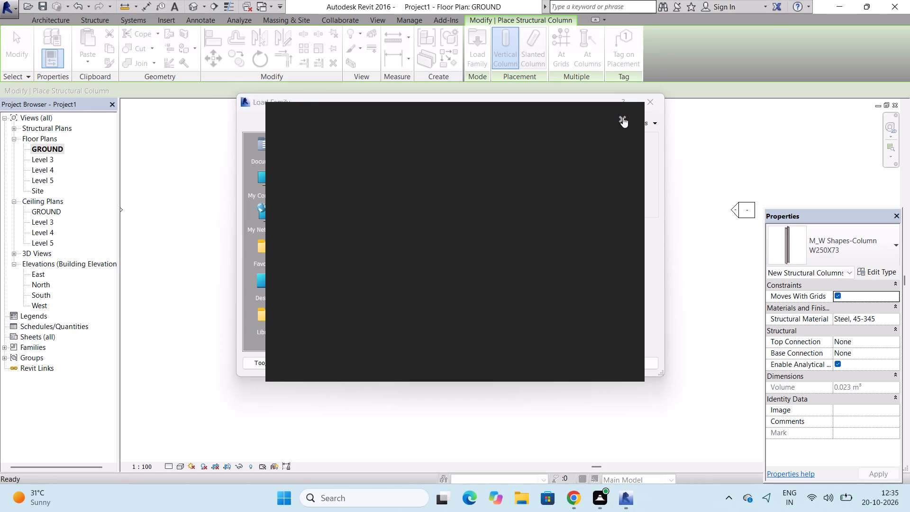
{"action": "left_click", "coordinate": [579, 122]}
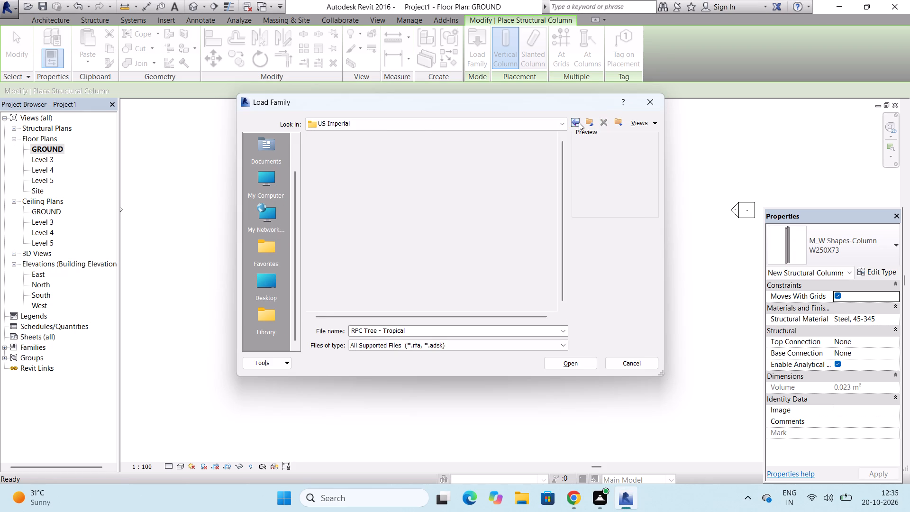
Browse the Profiles folder and preview the Downspout - Rectangular family and the cornice, reveal and wall sweep families under Wall.
{"action": "scroll", "coordinate": [405, 219], "scroll_direction": "down", "scroll_amount": 4}
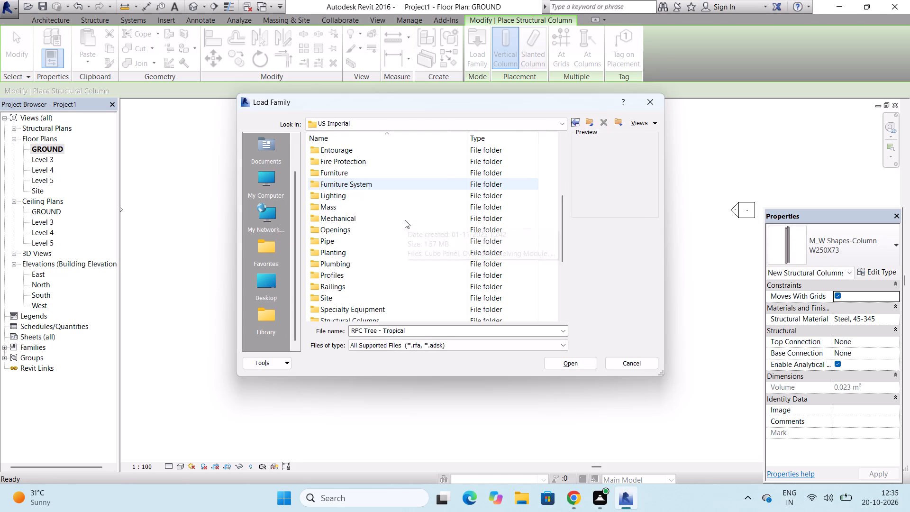
{"action": "left_click", "coordinate": [346, 274]}
{"action": "left_click", "coordinate": [346, 274]}
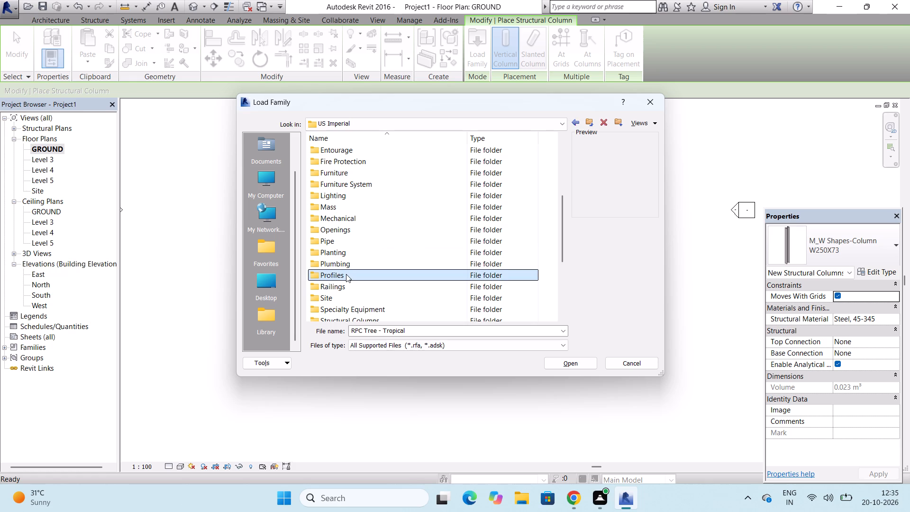
{"action": "double_click", "coordinate": [346, 274]}
{"action": "left_click", "coordinate": [371, 276]}
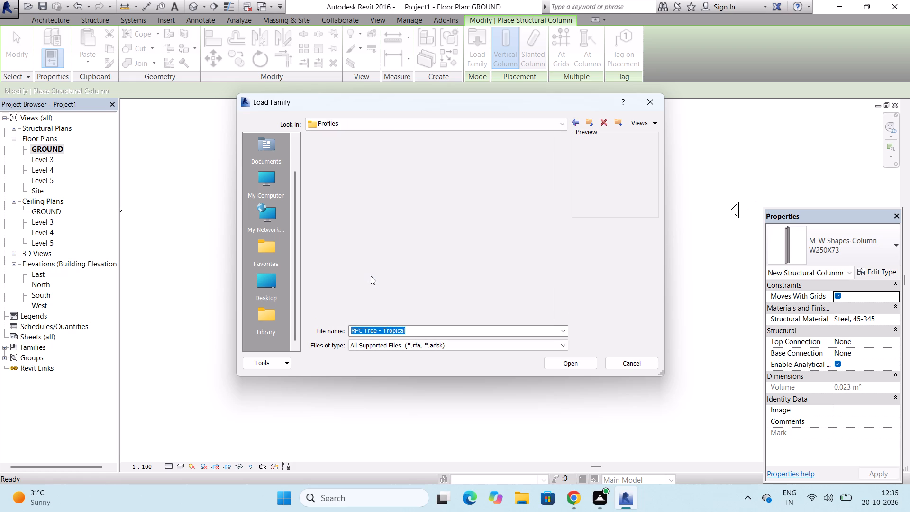
{"action": "left_click", "coordinate": [355, 265]}
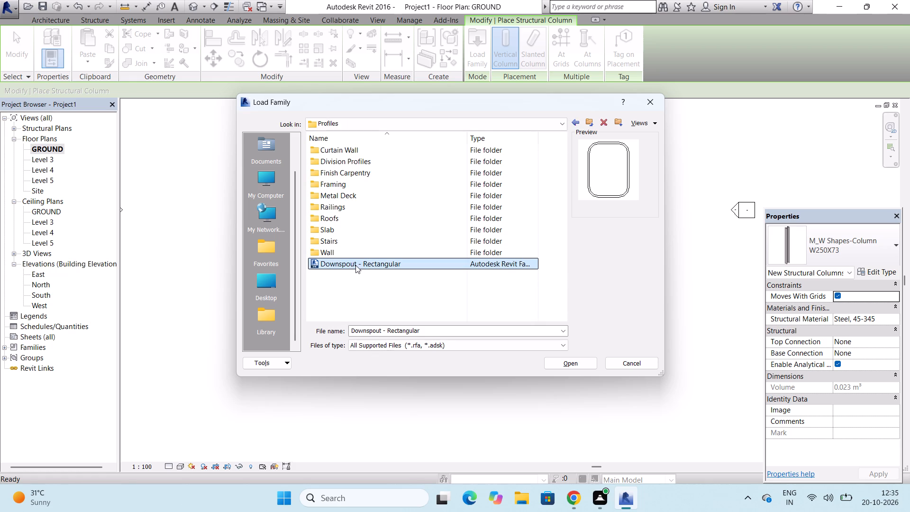
{"action": "left_click", "coordinate": [337, 250]}
{"action": "double_click", "coordinate": [337, 250]}
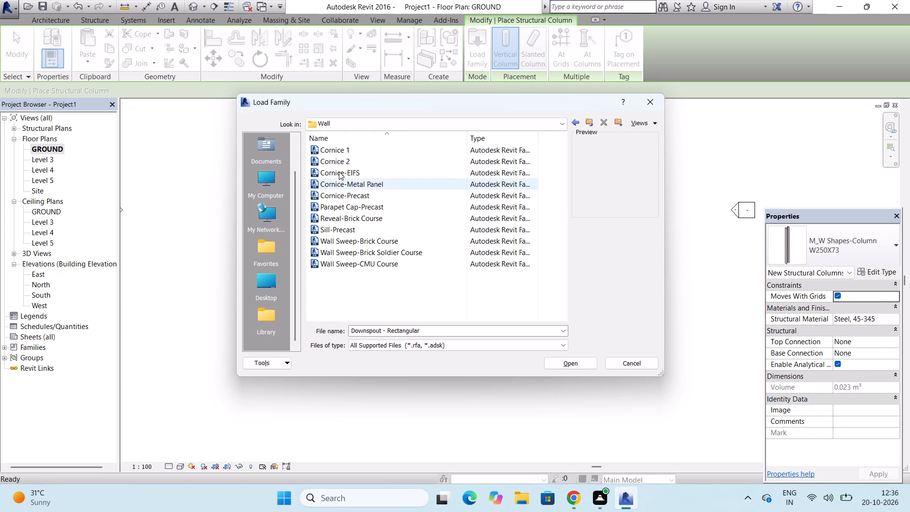
{"action": "left_click", "coordinate": [346, 146]}
{"action": "left_click", "coordinate": [342, 168]}
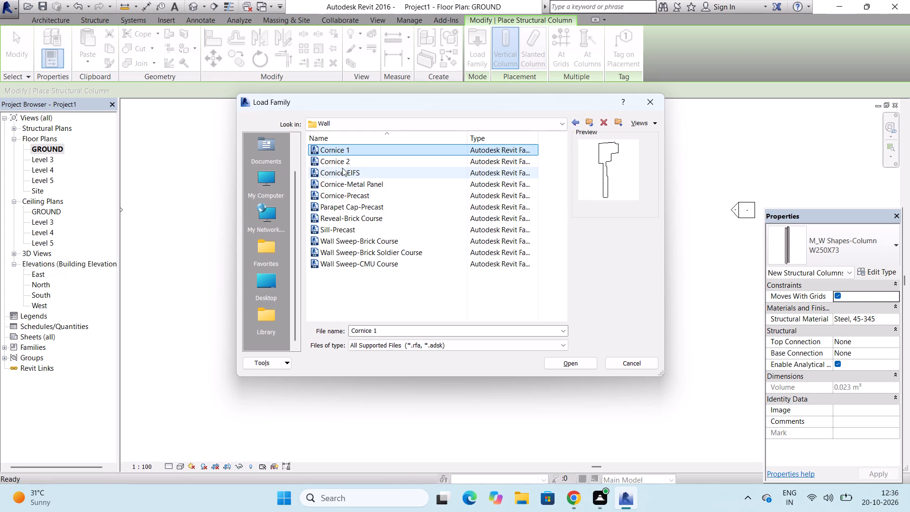
{"action": "left_click", "coordinate": [342, 172]}
{"action": "left_click", "coordinate": [338, 190]}
{"action": "left_click", "coordinate": [337, 201]}
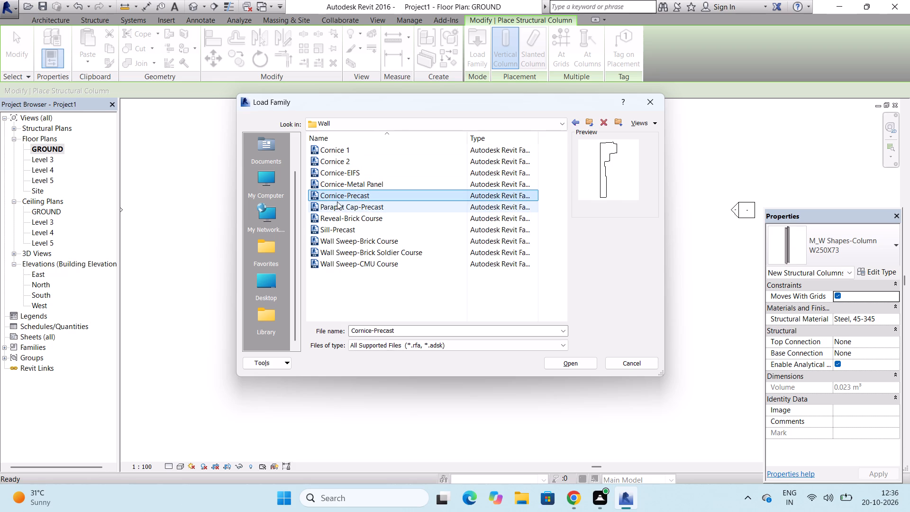
{"action": "left_click", "coordinate": [336, 215]}
{"action": "left_click", "coordinate": [334, 247]}
{"action": "left_click", "coordinate": [334, 260]}
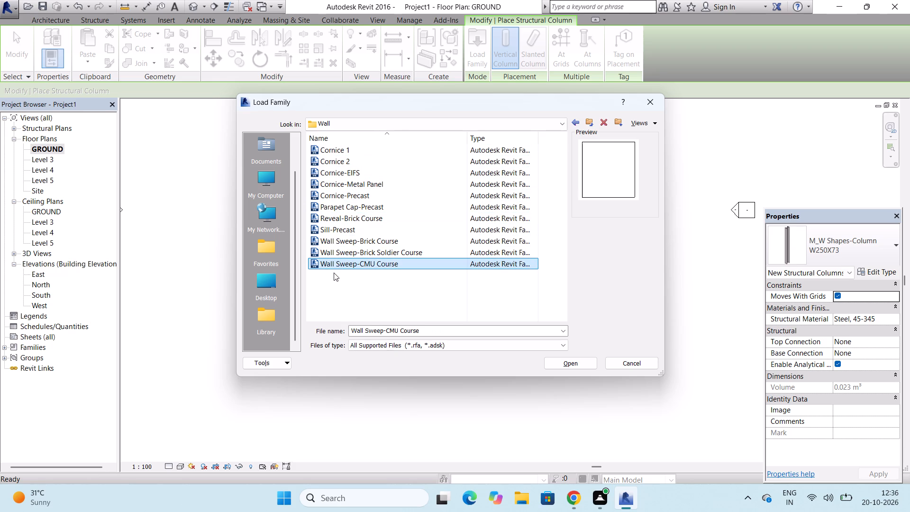
{"action": "left_click", "coordinate": [332, 248]}
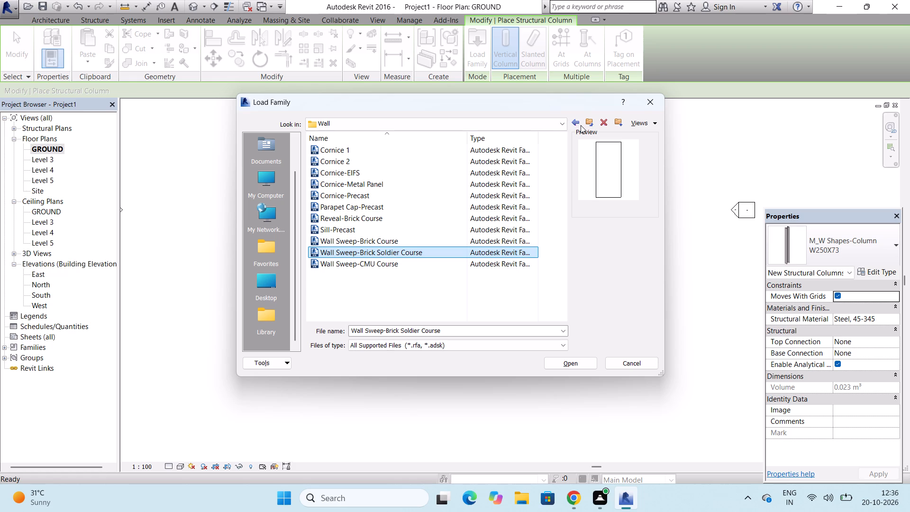
{"action": "left_click", "coordinate": [576, 123]}
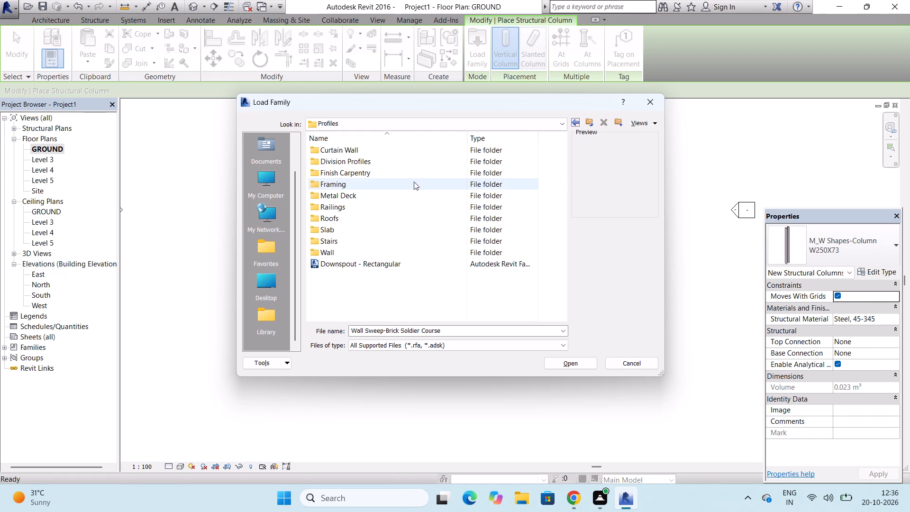
Preview the rectangular curtain wall mullion profiles in the Curtain Wall subfolder of Profiles.
{"action": "left_click", "coordinate": [360, 150]}
{"action": "double_click", "coordinate": [360, 150]}
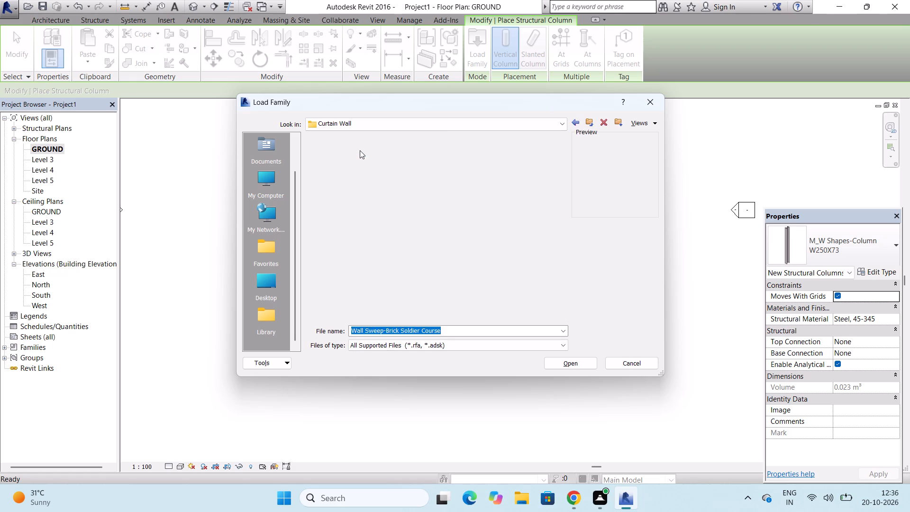
{"action": "left_click", "coordinate": [360, 150]}
{"action": "left_click", "coordinate": [360, 158]}
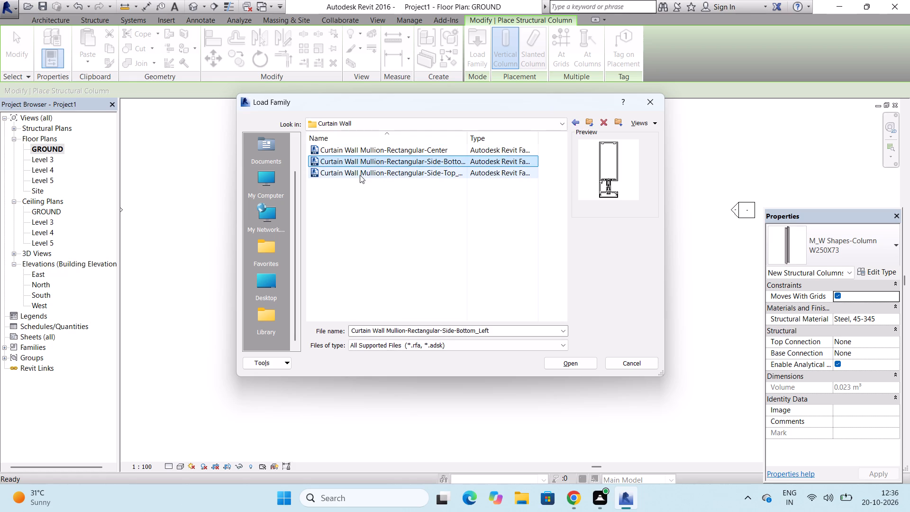
{"action": "left_click", "coordinate": [360, 175]}
{"action": "left_click", "coordinate": [573, 123]}
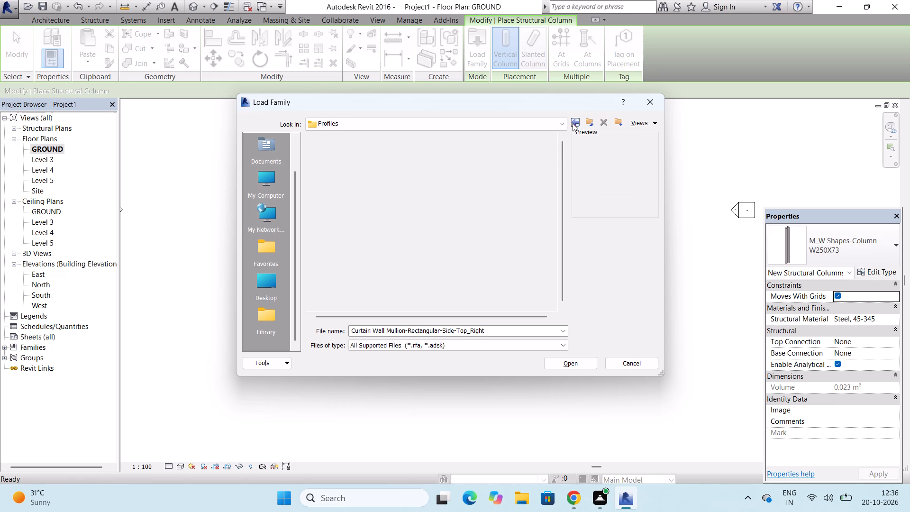
Preview the base, casing, cove and crown families in the Finish Carpentry subfolder and return to the Profiles folder.
{"action": "left_click", "coordinate": [338, 174]}
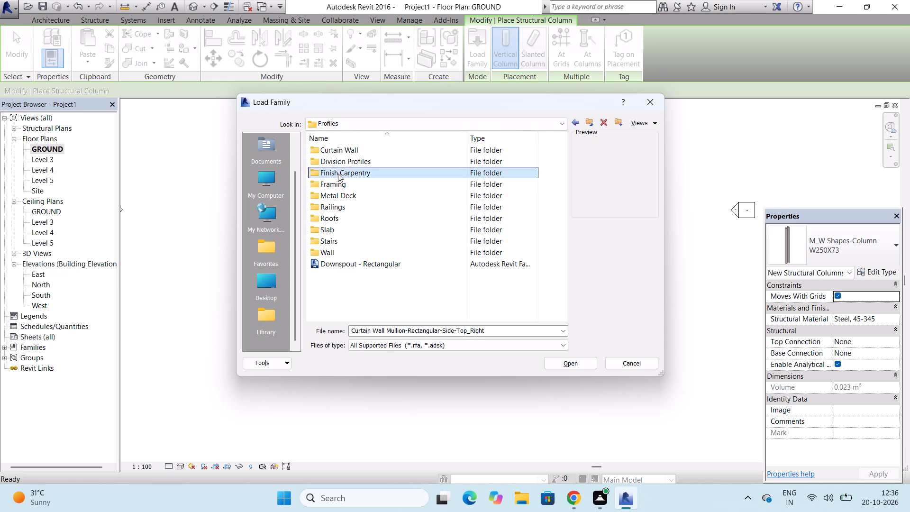
{"action": "left_click", "coordinate": [338, 174]}
{"action": "left_click", "coordinate": [338, 174]}
{"action": "left_click", "coordinate": [338, 174]}
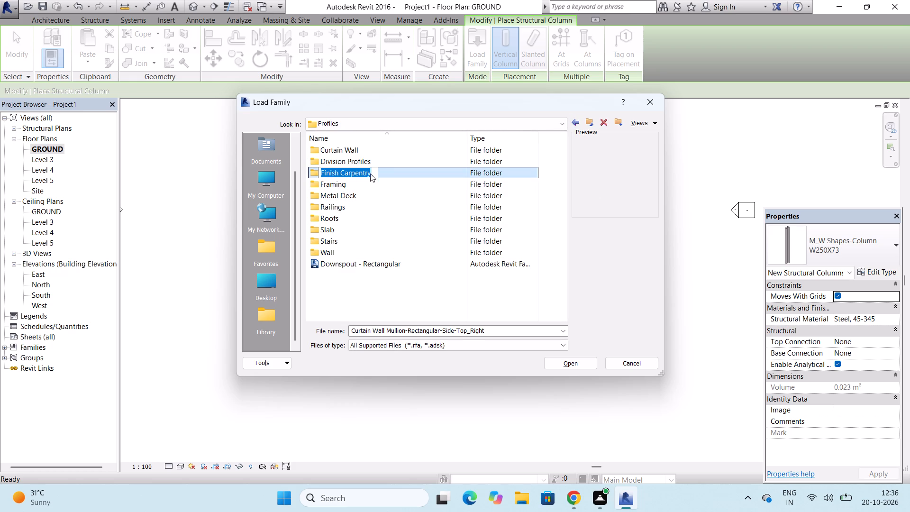
{"action": "double_click", "coordinate": [380, 172]}
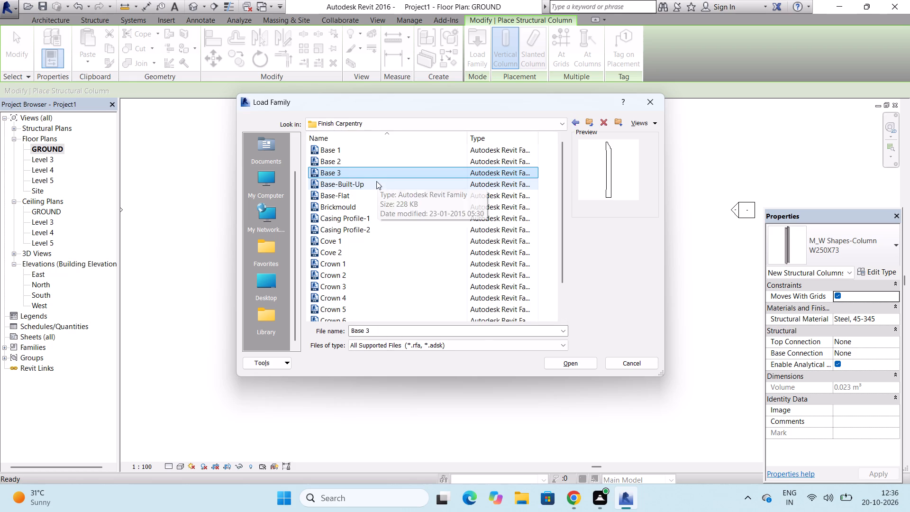
{"action": "left_click", "coordinate": [376, 181]}
{"action": "left_click", "coordinate": [370, 200]}
{"action": "left_click", "coordinate": [367, 227]}
{"action": "left_click", "coordinate": [367, 241]}
{"action": "left_click", "coordinate": [367, 247]}
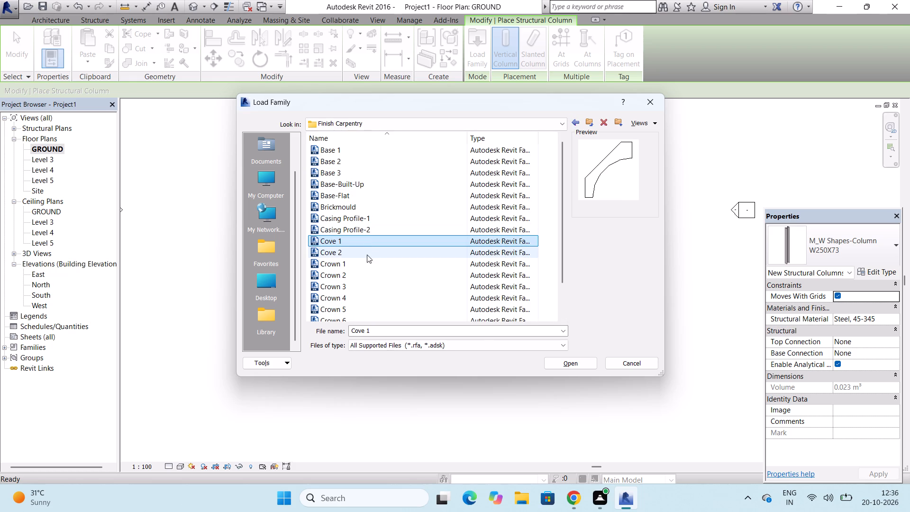
{"action": "left_click", "coordinate": [367, 260]}
{"action": "left_click", "coordinate": [366, 265]}
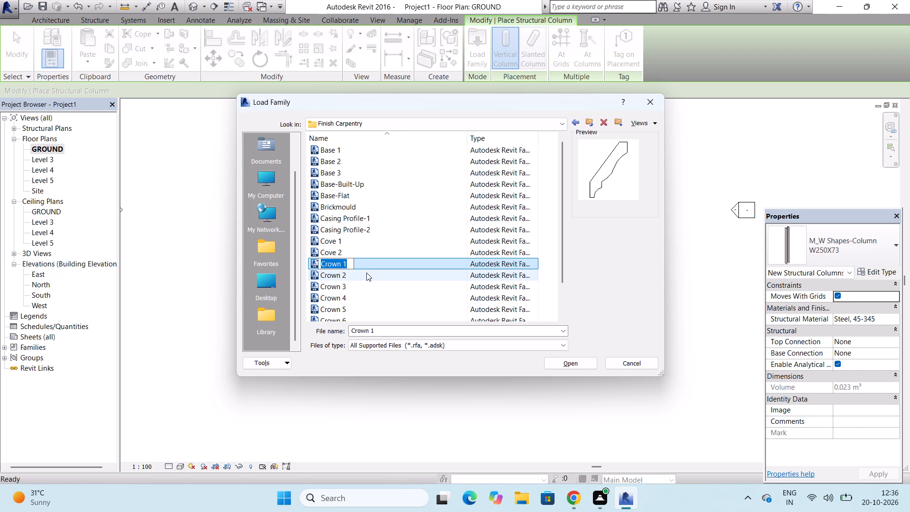
{"action": "left_click", "coordinate": [366, 273]}
{"action": "left_click_drag", "start_coordinate": [365, 274], "coordinate": [358, 285]}
{"action": "left_click", "coordinate": [354, 296]}
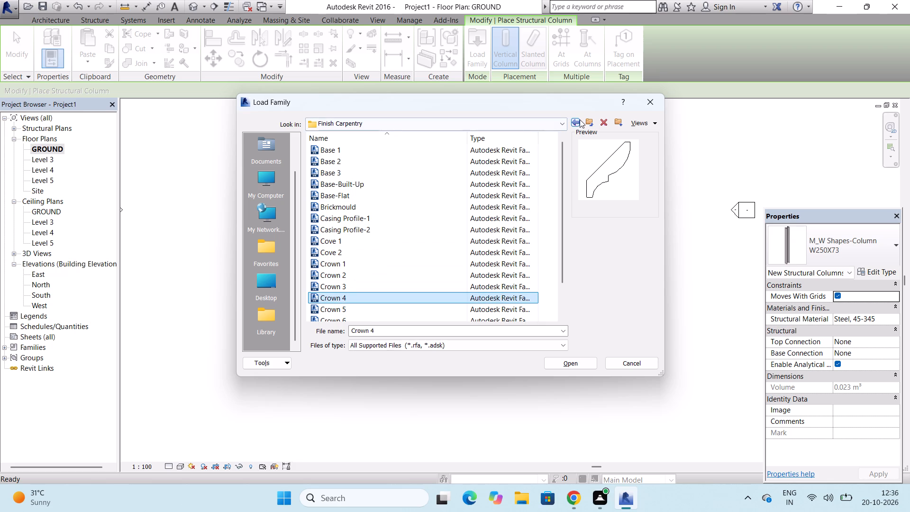
{"action": "left_click", "coordinate": [579, 120]}
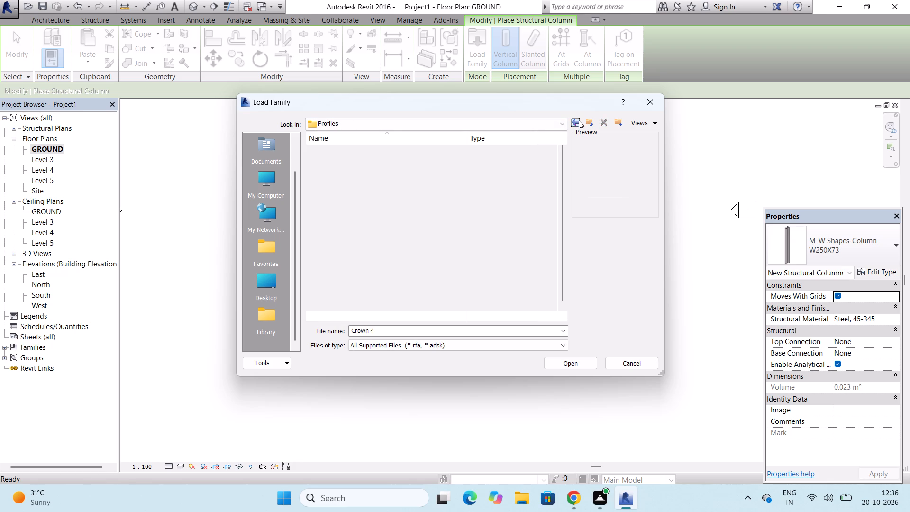
Preview the side rectangular mullion profiles in the Curtain Wall subfolder again and return to the US Imperial folder.
{"action": "left_click", "coordinate": [332, 151]}
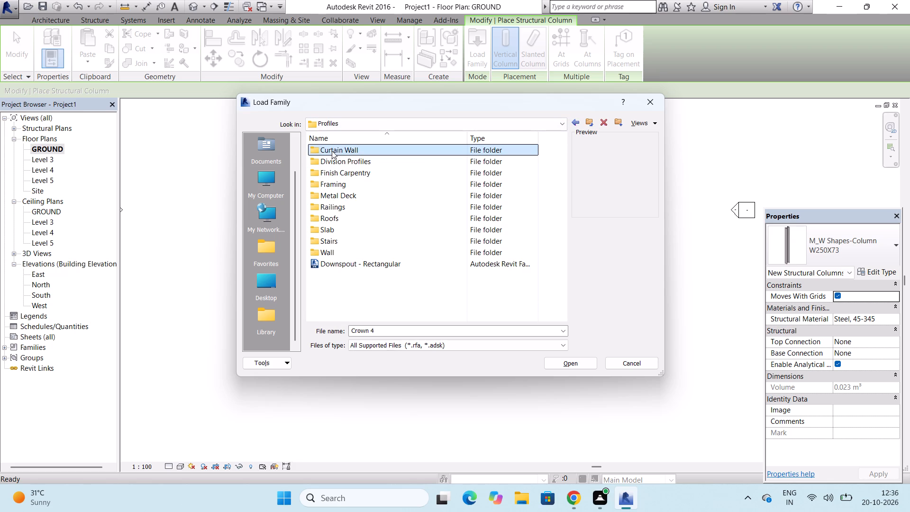
{"action": "left_click", "coordinate": [332, 151]}
{"action": "left_click", "coordinate": [332, 151]}
{"action": "left_click", "coordinate": [332, 151]}
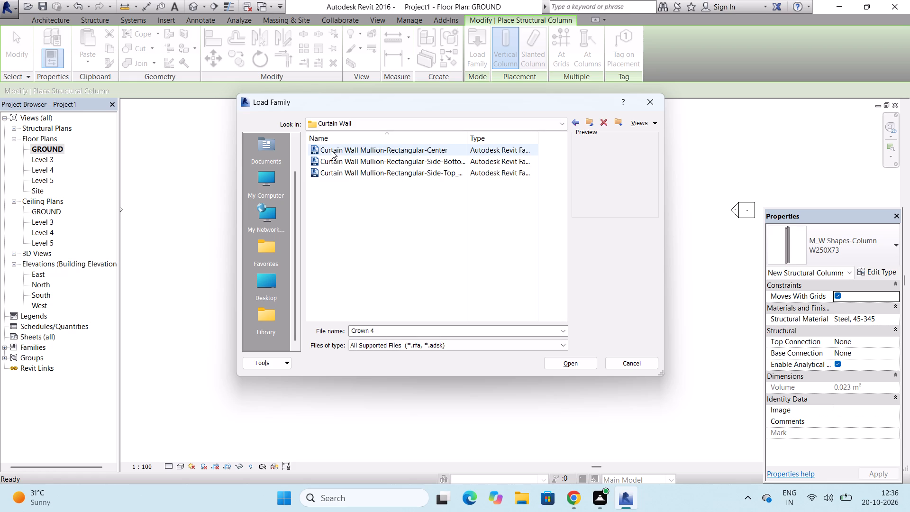
{"action": "left_click", "coordinate": [332, 157]}
{"action": "left_click", "coordinate": [331, 170]}
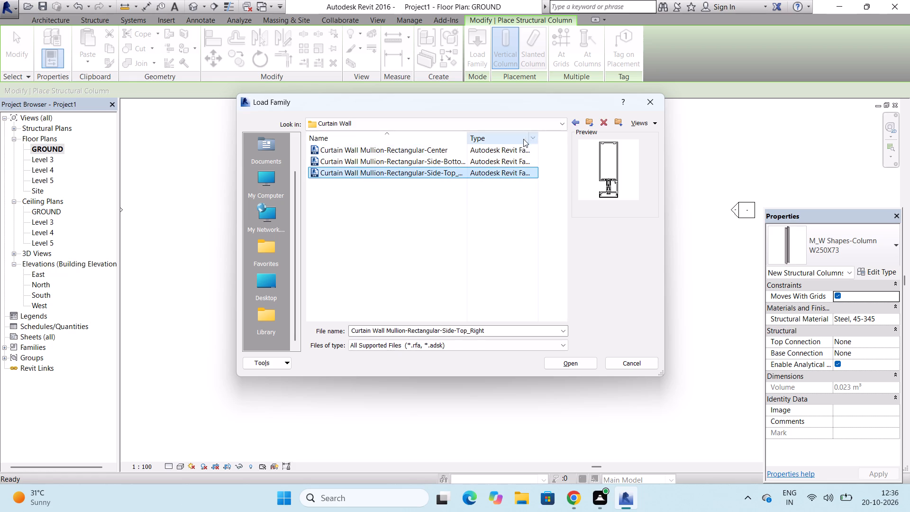
{"action": "left_click", "coordinate": [579, 124]}
{"action": "left_click", "coordinate": [579, 124]}
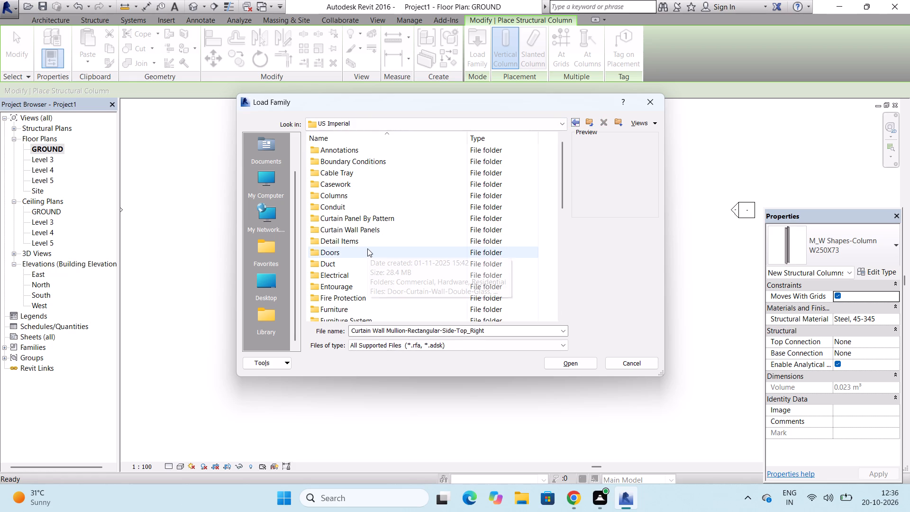
Preview the air scoop, air separator, basket strainer and temperature gauge families in the Accessories subfolder of Pipe.
{"action": "scroll", "coordinate": [367, 248], "scroll_direction": "down", "scroll_amount": 5}
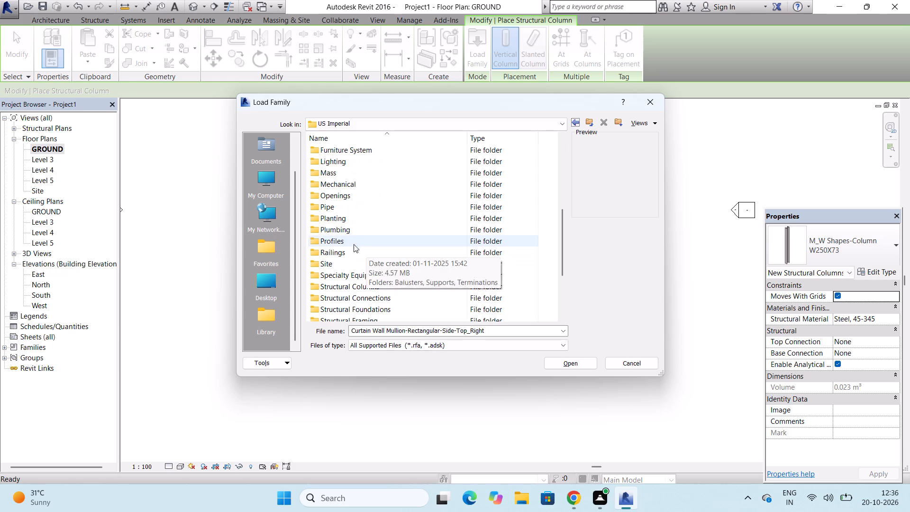
{"action": "double_click", "coordinate": [346, 210]}
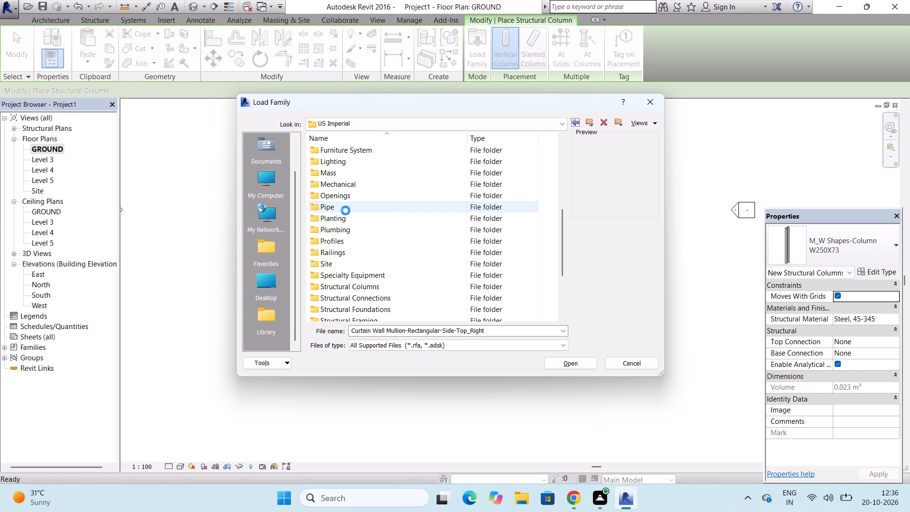
{"action": "left_click", "coordinate": [340, 152]}
{"action": "double_click", "coordinate": [340, 152]}
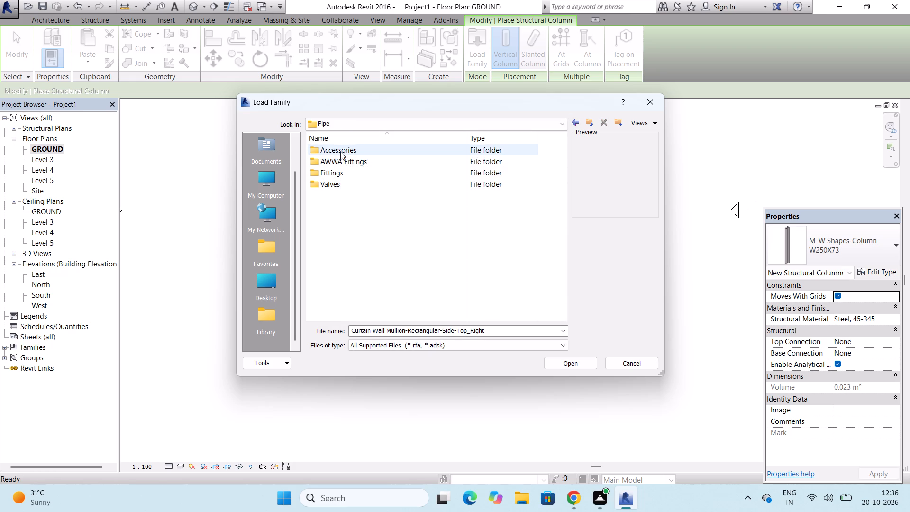
{"action": "left_click", "coordinate": [340, 152]}
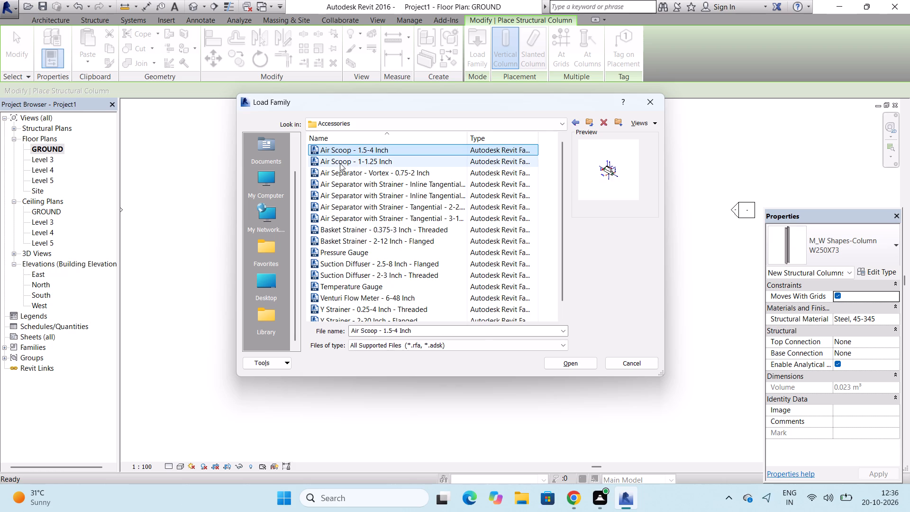
{"action": "left_click", "coordinate": [340, 163]}
{"action": "left_click", "coordinate": [335, 198]}
{"action": "left_click", "coordinate": [335, 213]}
{"action": "left_click", "coordinate": [335, 220]}
{"action": "left_click", "coordinate": [335, 242]}
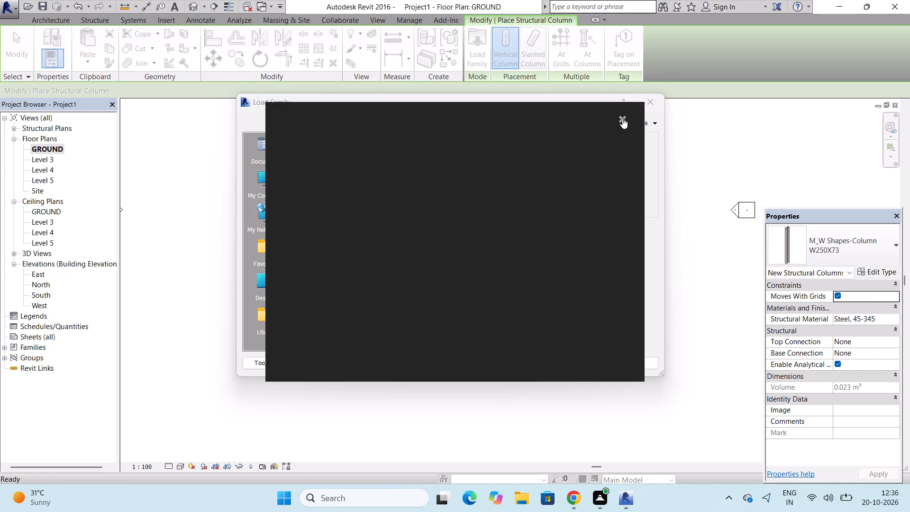
{"action": "left_click", "coordinate": [620, 120]}
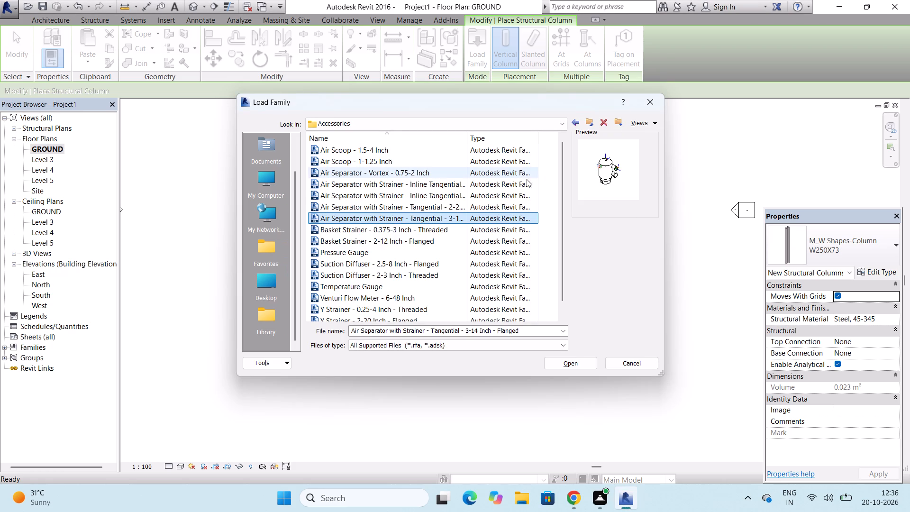
{"action": "left_click", "coordinate": [455, 246]}
{"action": "left_click", "coordinate": [445, 284]}
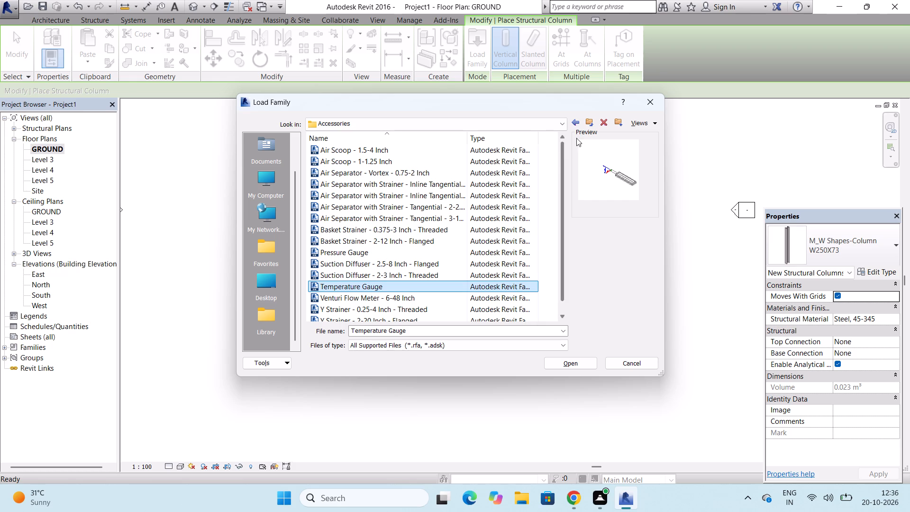
{"action": "left_click", "coordinate": [576, 122]}
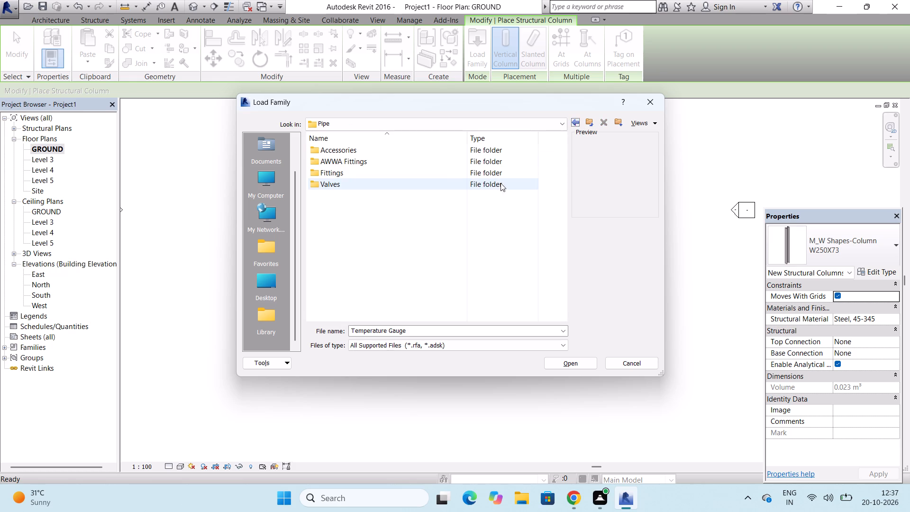
Preview the 3 Way Valve - 0.75-4 Inch family in the Valves subfolder of Pipe and return to US Imperial.
{"action": "double_click", "coordinate": [342, 187]}
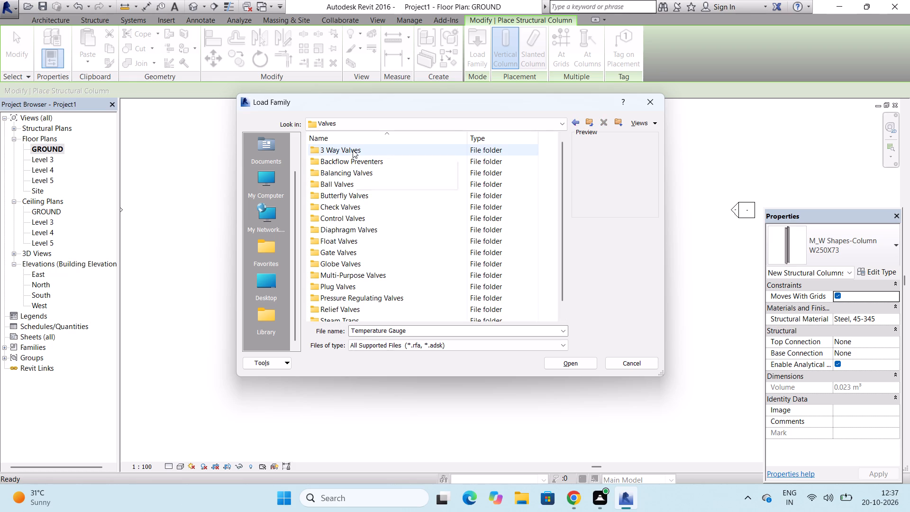
{"action": "left_click", "coordinate": [353, 150]}
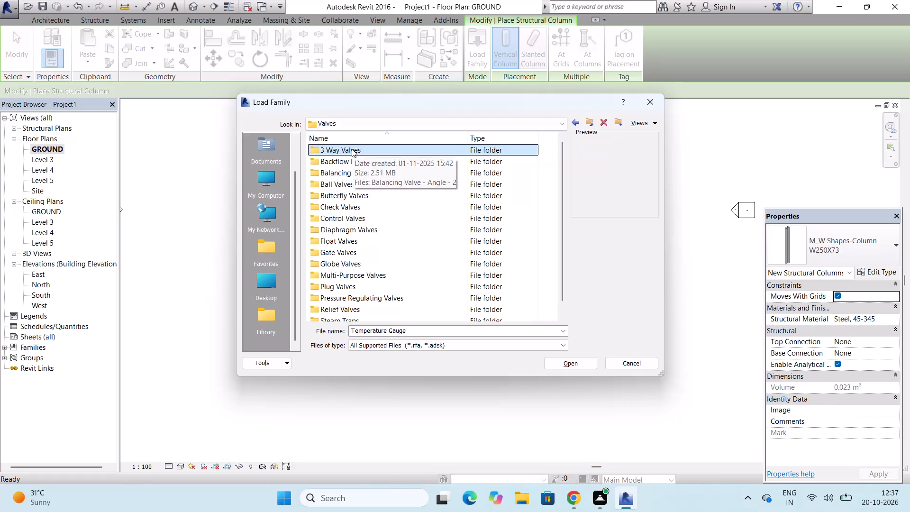
{"action": "double_click", "coordinate": [352, 149]}
{"action": "left_click", "coordinate": [352, 149]}
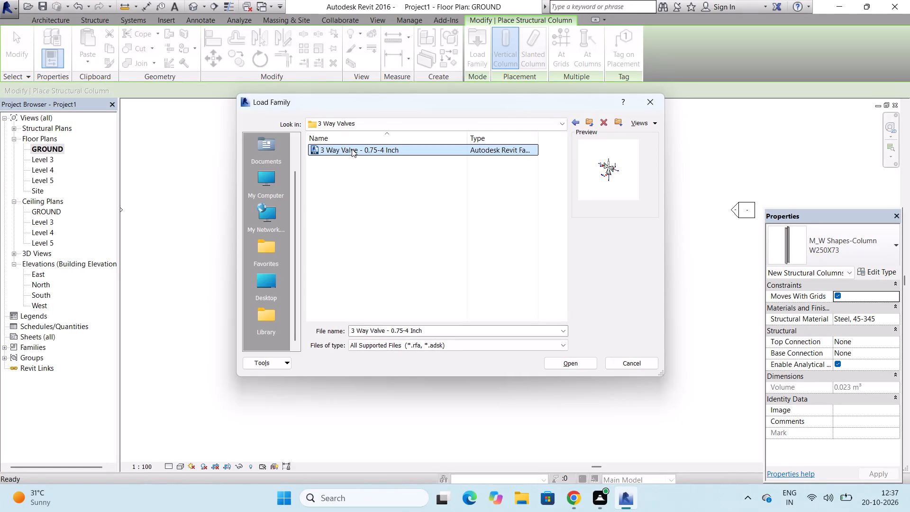
{"action": "left_click", "coordinate": [577, 121]}
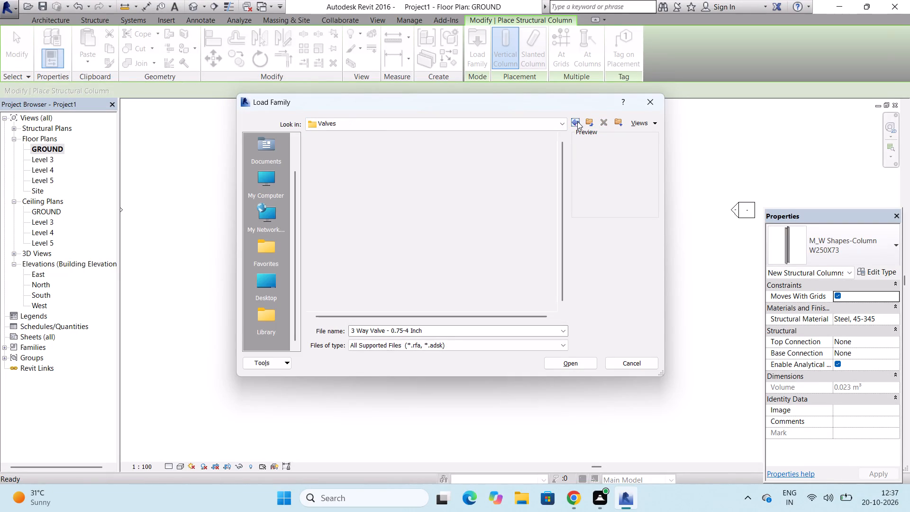
{"action": "left_click", "coordinate": [577, 121]}
{"action": "left_click", "coordinate": [577, 121]}
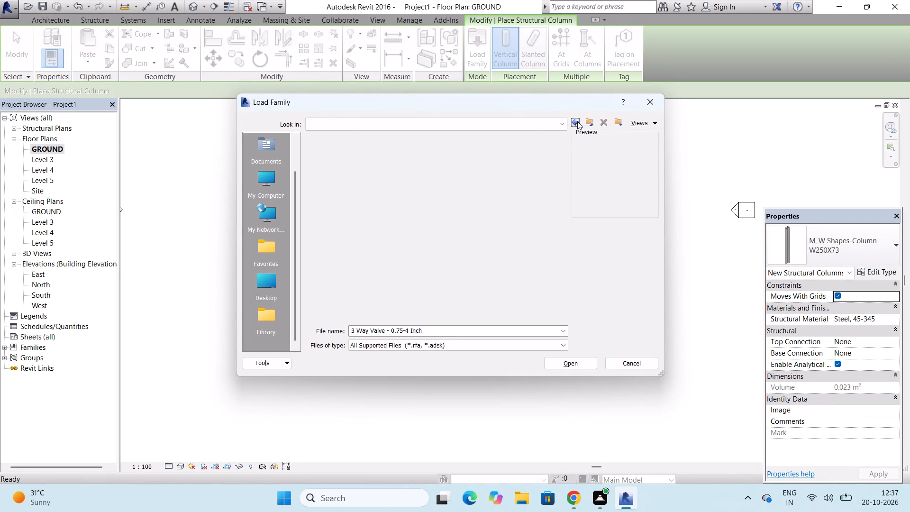
Look through the US Imperial family folders and leave family loading without loading a family, returning to structural column placement.
{"action": "scroll", "coordinate": [314, 233], "scroll_direction": "down", "scroll_amount": 1}
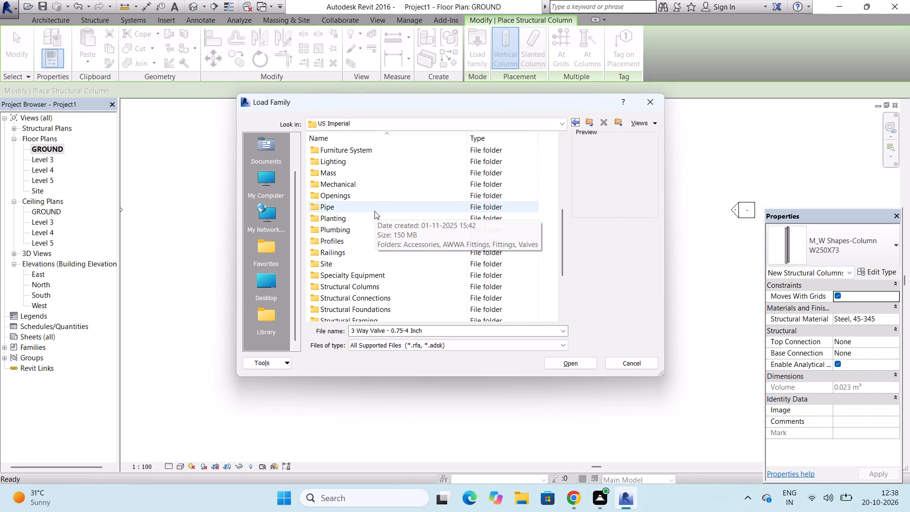
{"action": "scroll", "coordinate": [374, 211], "scroll_direction": "up", "scroll_amount": 17}
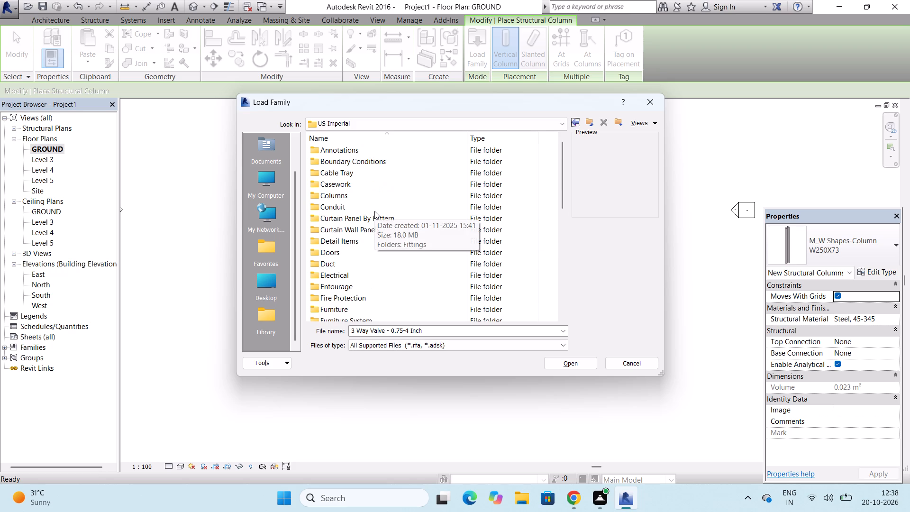
{"action": "scroll", "coordinate": [374, 211], "scroll_direction": "down", "scroll_amount": 2}
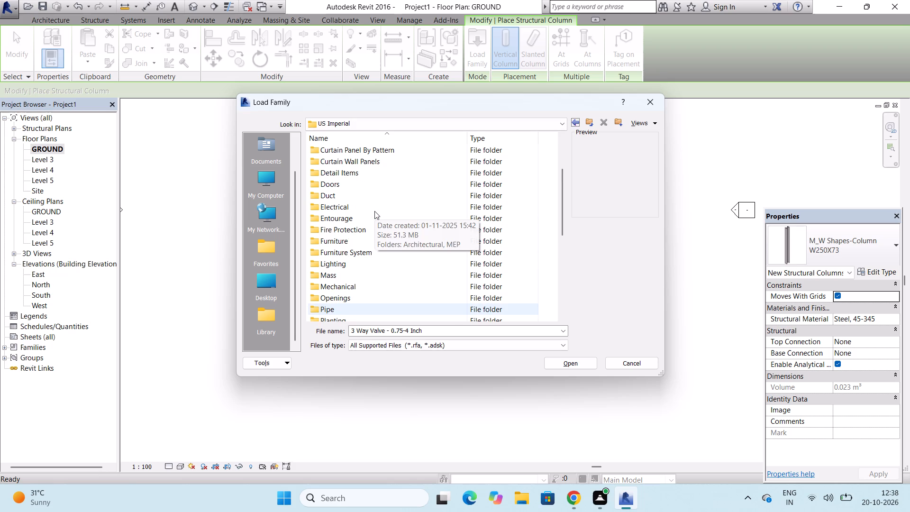
{"action": "scroll", "coordinate": [374, 211], "scroll_direction": "down", "scroll_amount": 2}
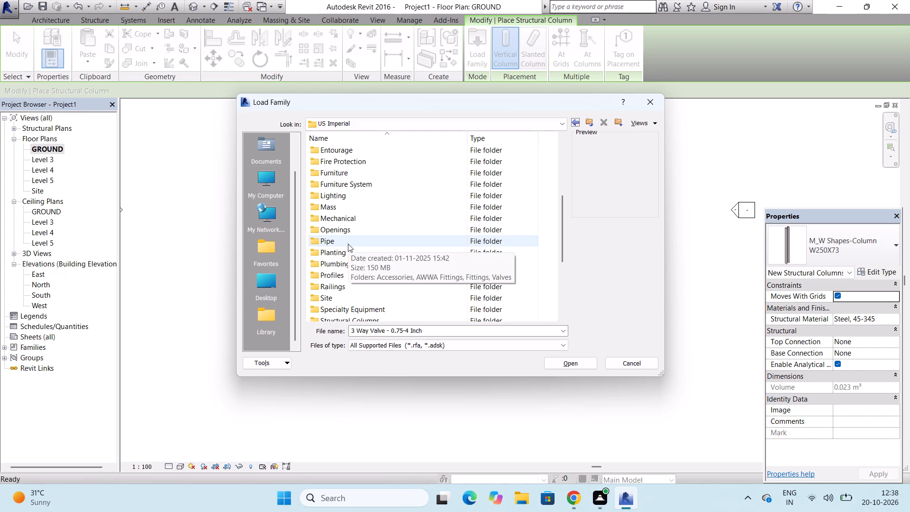
{"action": "scroll", "coordinate": [347, 242], "scroll_direction": "down", "scroll_amount": 5}
{"action": "scroll", "coordinate": [347, 242], "scroll_direction": "up", "scroll_amount": 1}
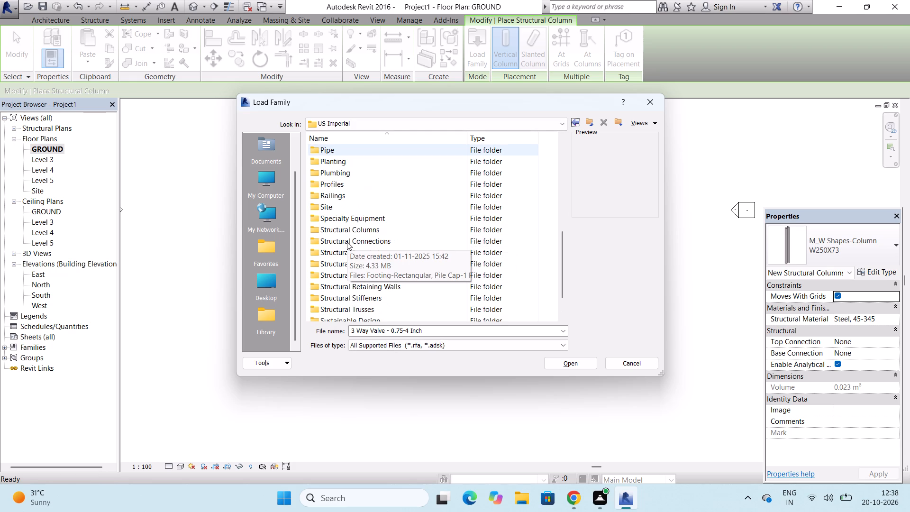
{"action": "scroll", "coordinate": [347, 242], "scroll_direction": "up", "scroll_amount": 3}
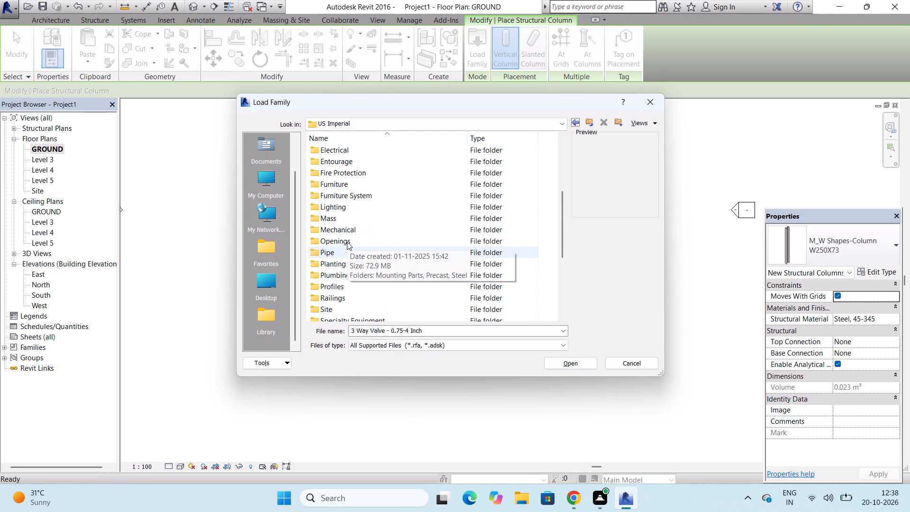
{"action": "scroll", "coordinate": [347, 242], "scroll_direction": "up", "scroll_amount": 2}
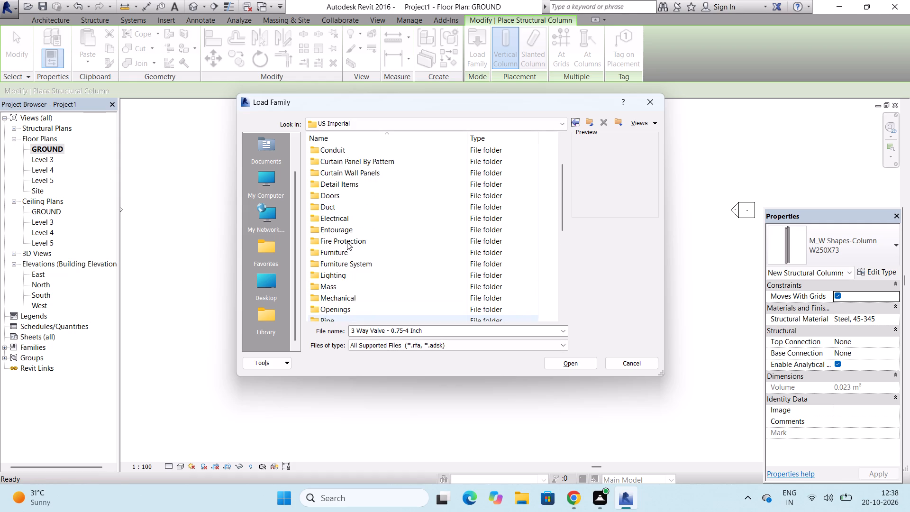
{"action": "scroll", "coordinate": [347, 242], "scroll_direction": "down", "scroll_amount": 2}
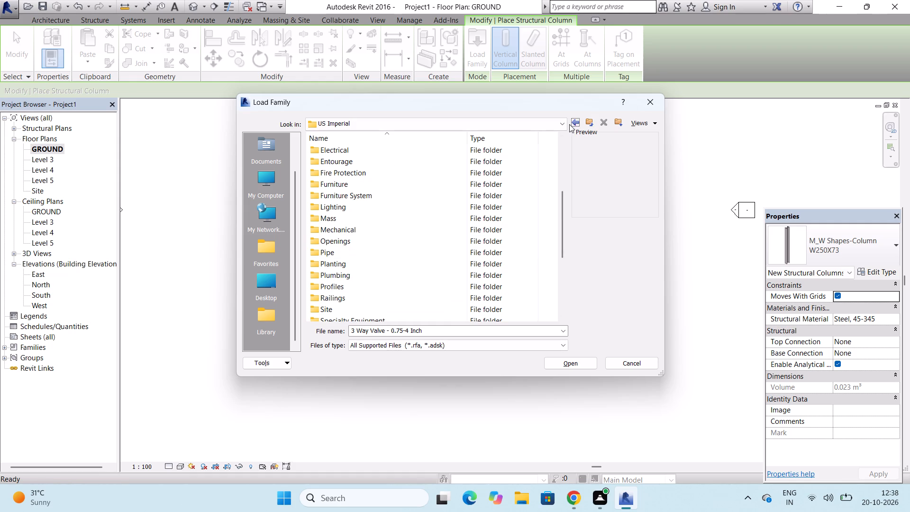
{"action": "left_click", "coordinate": [853, 248]}
{"action": "left_click", "coordinate": [644, 102]}
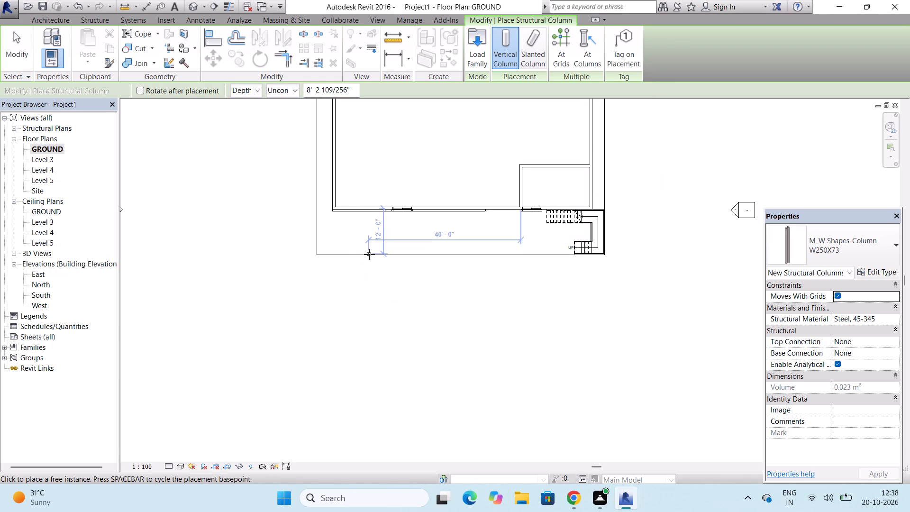
{"action": "scroll", "coordinate": [369, 254], "scroll_direction": "up", "scroll_amount": 11}
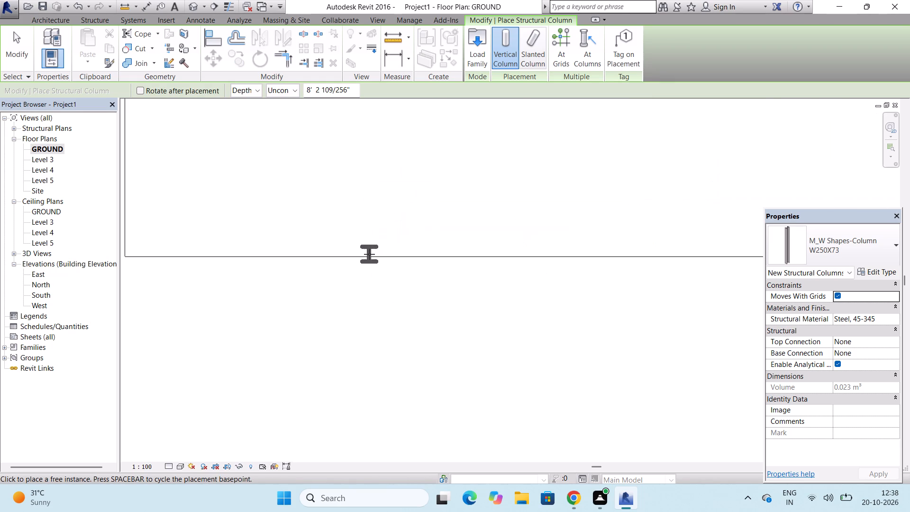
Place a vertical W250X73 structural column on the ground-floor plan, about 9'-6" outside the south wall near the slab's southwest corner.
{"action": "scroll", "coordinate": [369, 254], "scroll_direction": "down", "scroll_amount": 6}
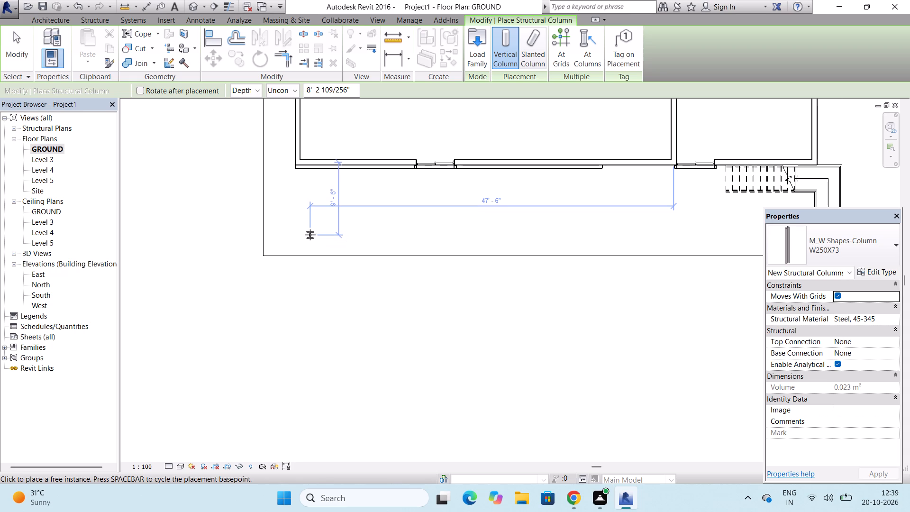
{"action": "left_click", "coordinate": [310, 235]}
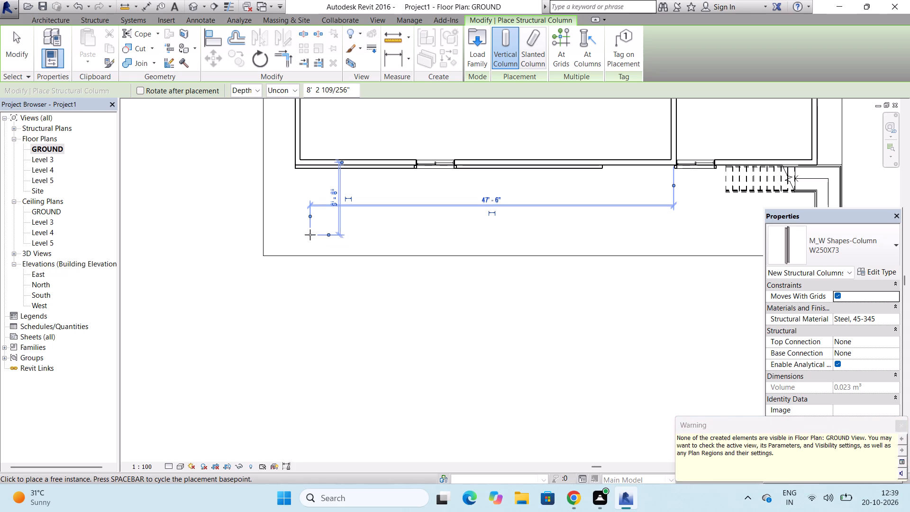
Examine the placed steel column beneath the floor slab from several sides in the 3D view.
{"action": "left_click", "coordinate": [189, 5]}
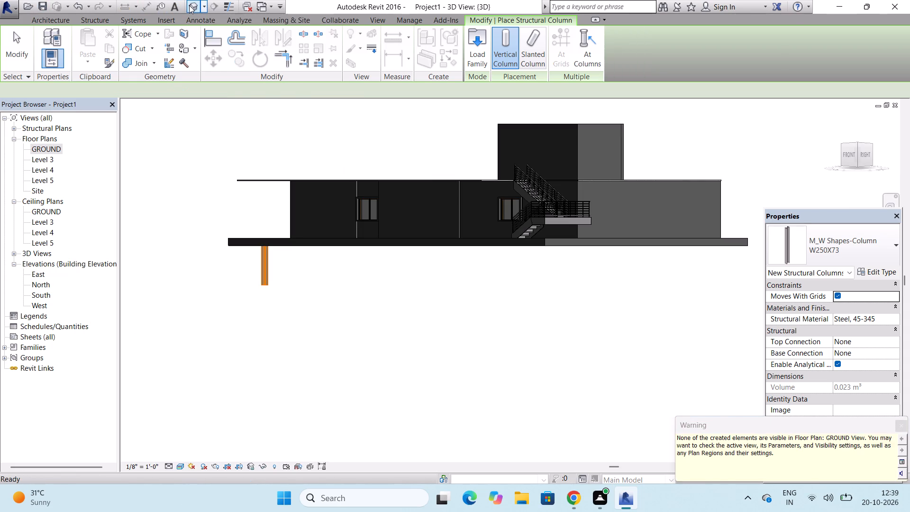
{"action": "scroll", "coordinate": [256, 280], "scroll_direction": "up", "scroll_amount": 7}
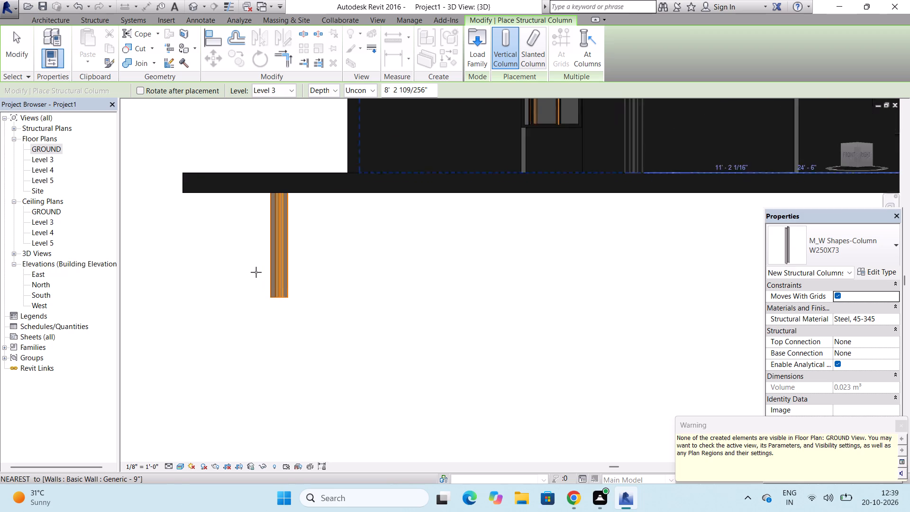
{"action": "scroll", "coordinate": [256, 272], "scroll_direction": "up", "scroll_amount": 3}
{"action": "key", "text": "Escape"}
{"action": "key", "text": "Escape"}
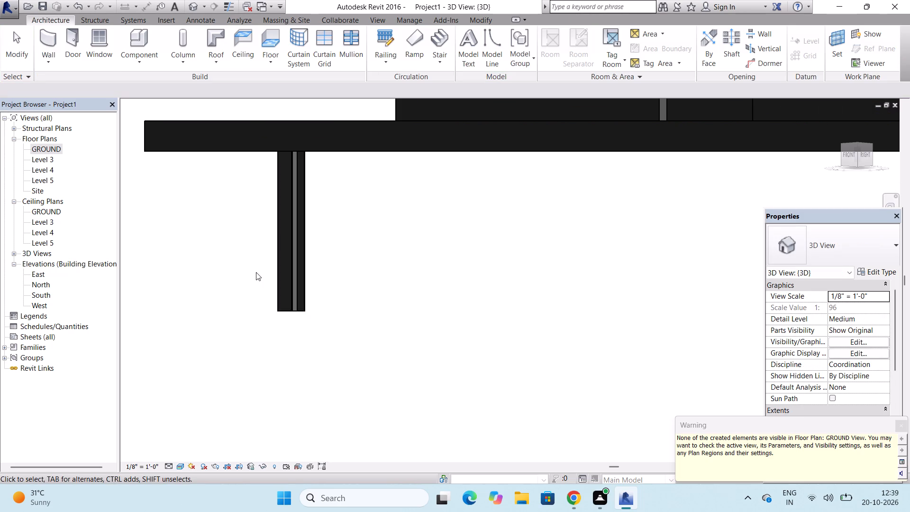
{"action": "left_click", "coordinate": [293, 261]}
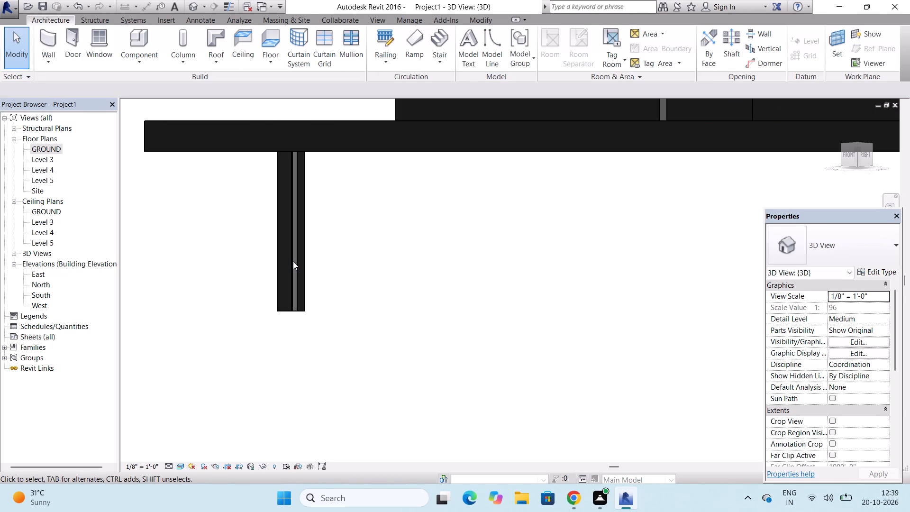
{"action": "scroll", "coordinate": [323, 240], "scroll_direction": "down", "scroll_amount": 2}
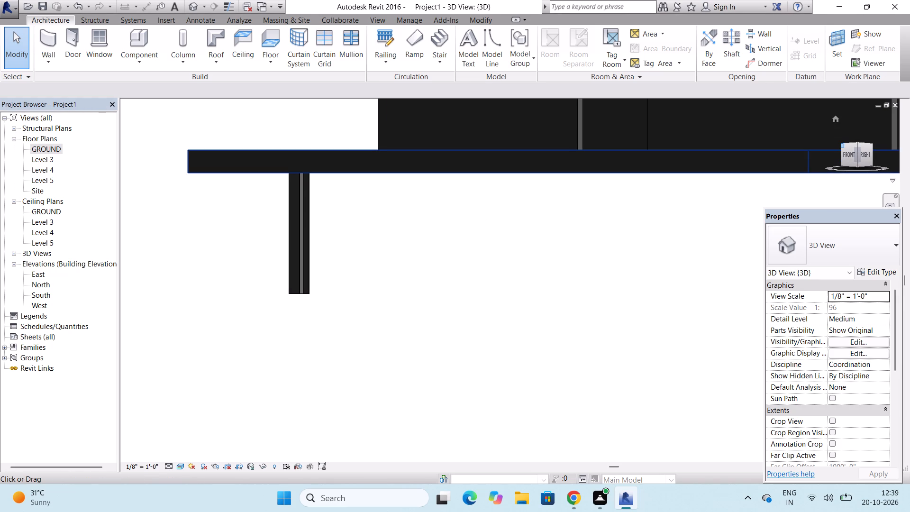
{"action": "left_click_drag", "start_coordinate": [842, 146], "coordinate": [246, 159]}
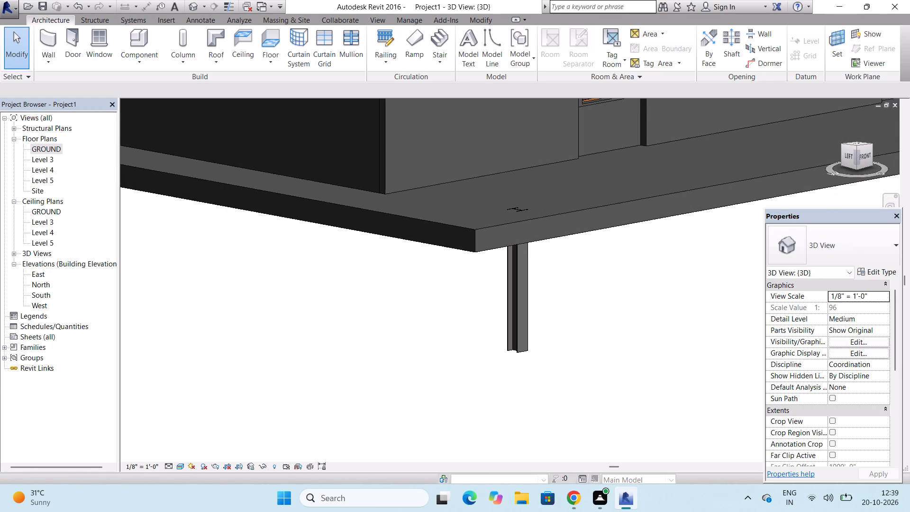
{"action": "left_click_drag", "start_coordinate": [246, 159], "coordinate": [299, 166]}
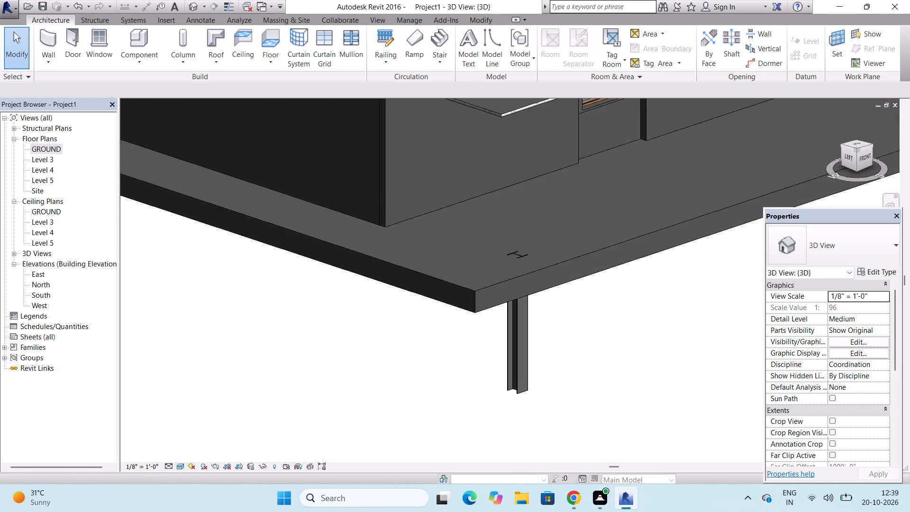
{"action": "left_click_drag", "start_coordinate": [299, 166], "coordinate": [833, 160]}
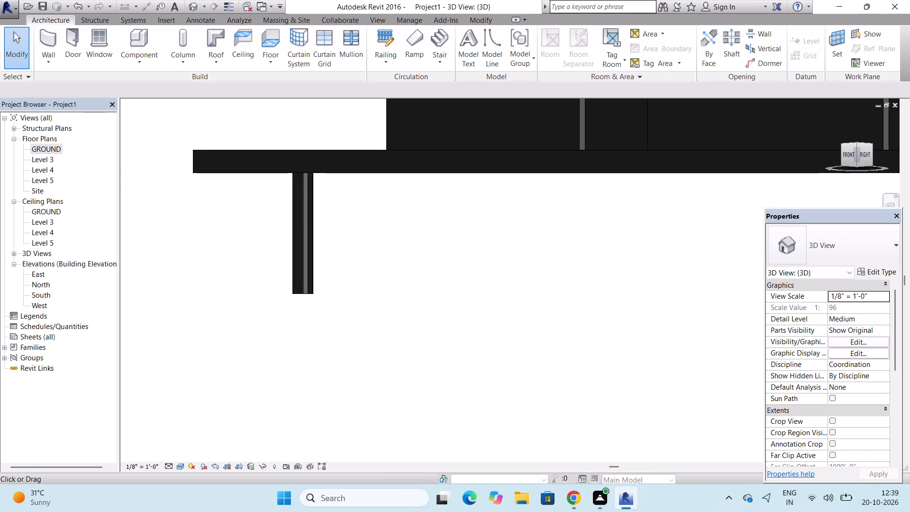
{"action": "left_click_drag", "start_coordinate": [833, 160], "coordinate": [146, 179]}
{"action": "left_click", "coordinate": [622, 122]}
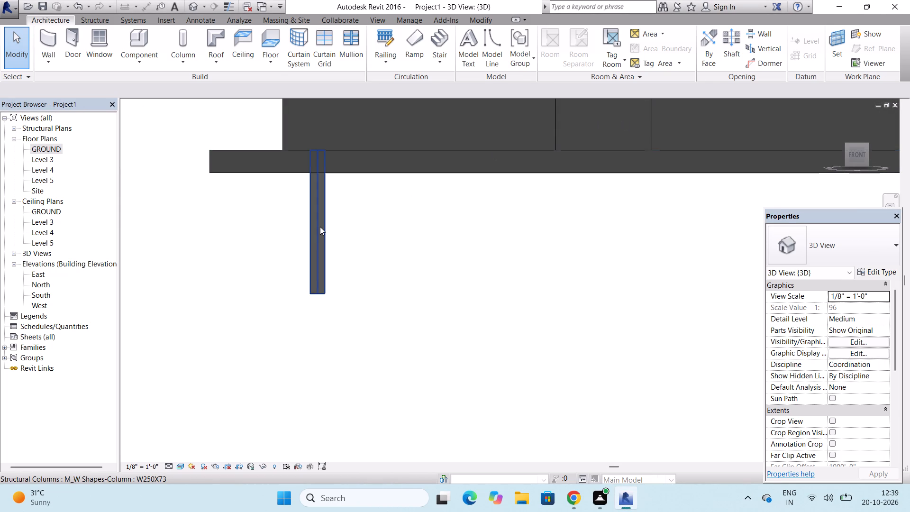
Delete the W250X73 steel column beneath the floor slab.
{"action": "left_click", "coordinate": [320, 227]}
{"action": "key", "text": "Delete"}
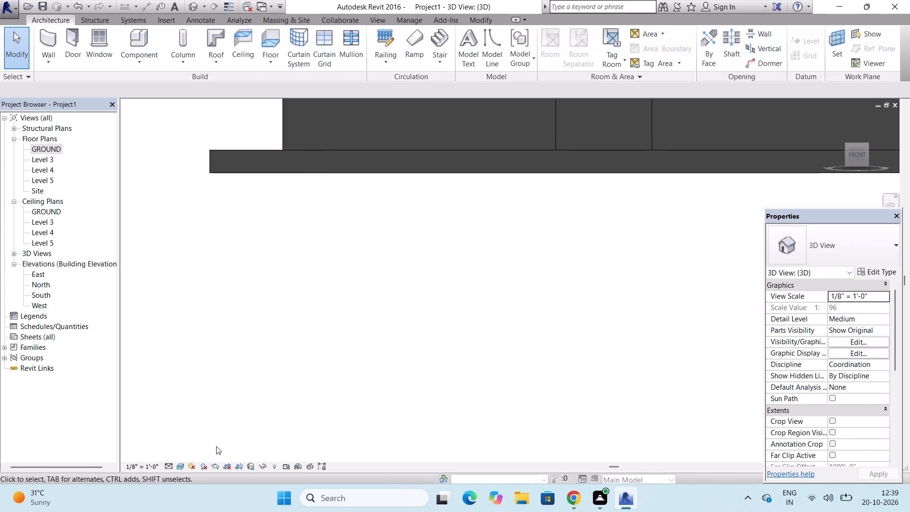
Start an in-place model in the Walls category from the ground-floor plan, keeping the suggested name.
{"action": "double_click", "coordinate": [38, 152]}
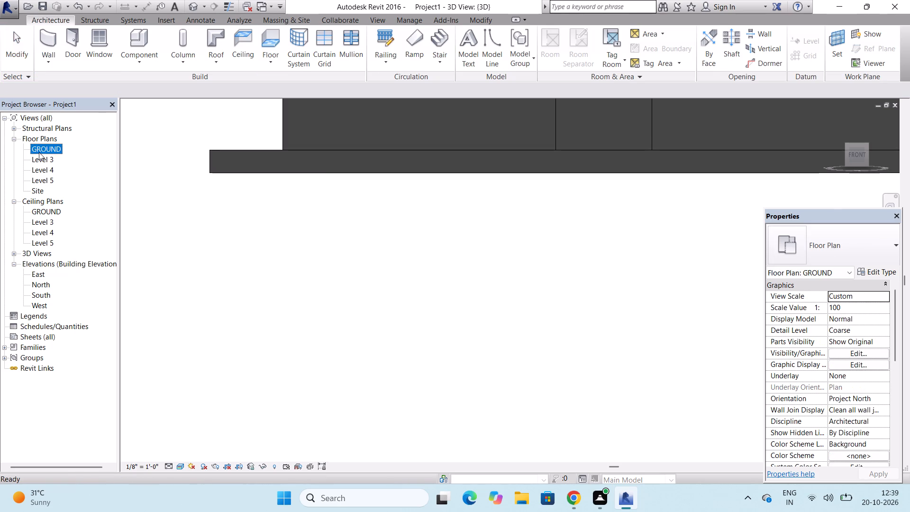
{"action": "scroll", "coordinate": [269, 347], "scroll_direction": "down", "scroll_amount": 2}
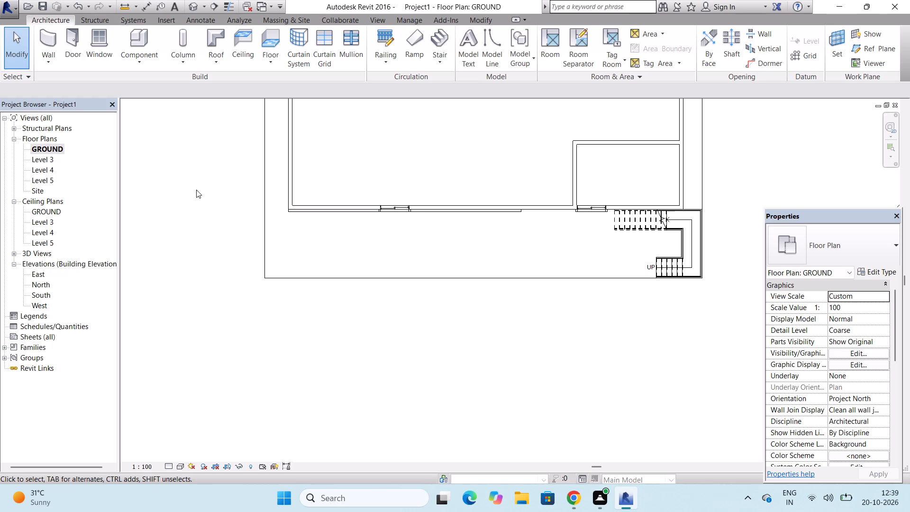
{"action": "left_click", "coordinate": [144, 60]}
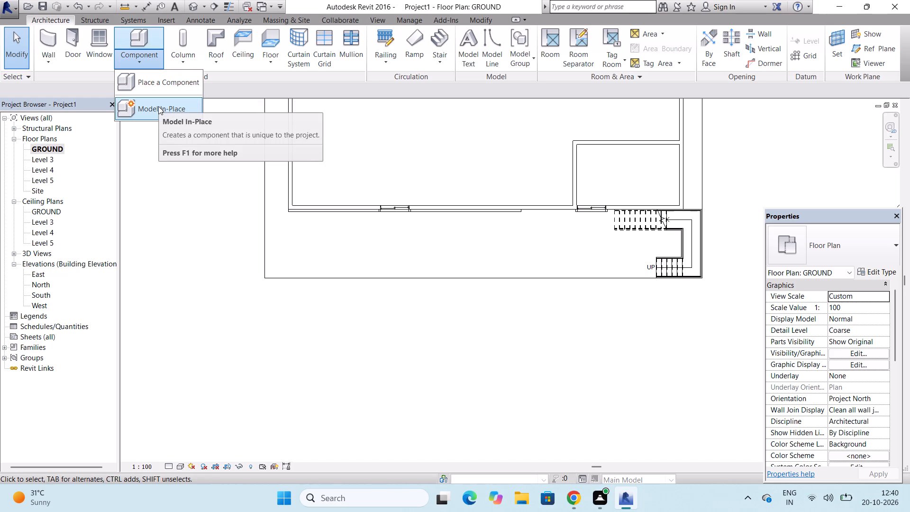
{"action": "left_click", "coordinate": [158, 106]}
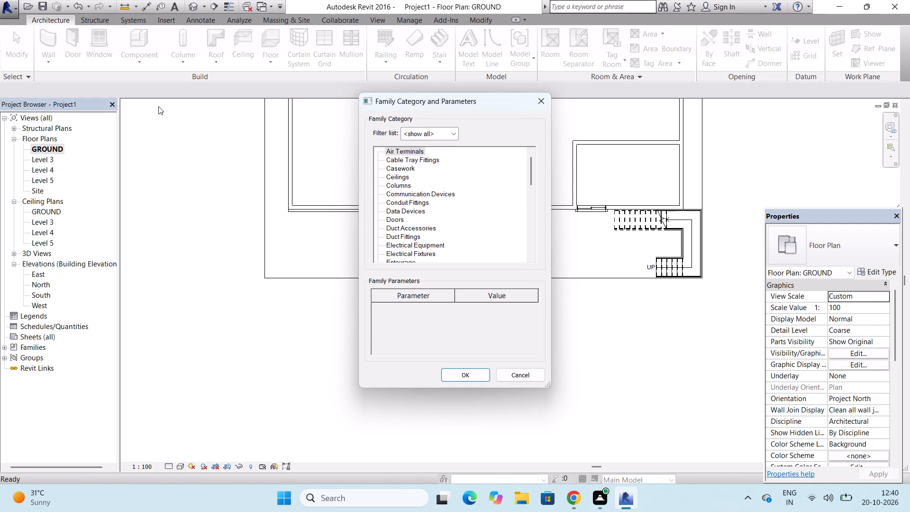
{"action": "scroll", "coordinate": [392, 187], "scroll_direction": "down", "scroll_amount": 8}
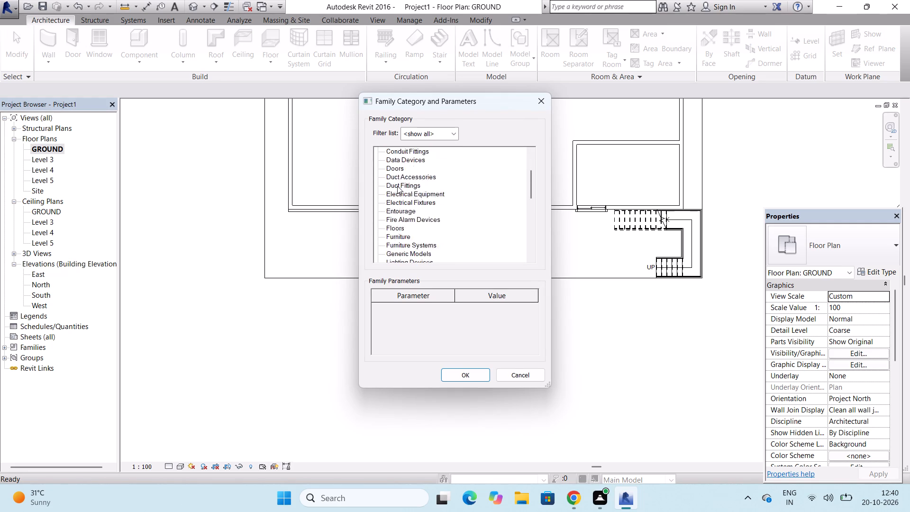
{"action": "scroll", "coordinate": [397, 186], "scroll_direction": "down", "scroll_amount": 20}
{"action": "scroll", "coordinate": [397, 186], "scroll_direction": "down", "scroll_amount": 6}
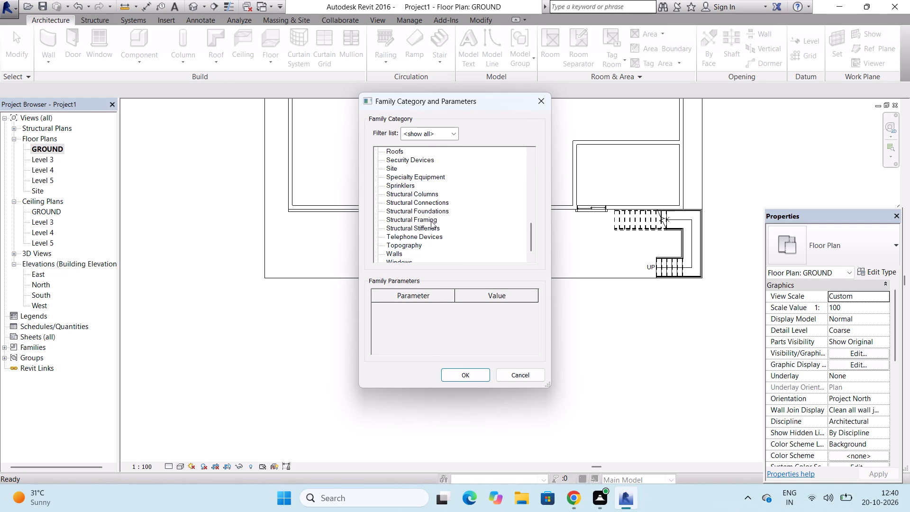
{"action": "left_click", "coordinate": [399, 243]}
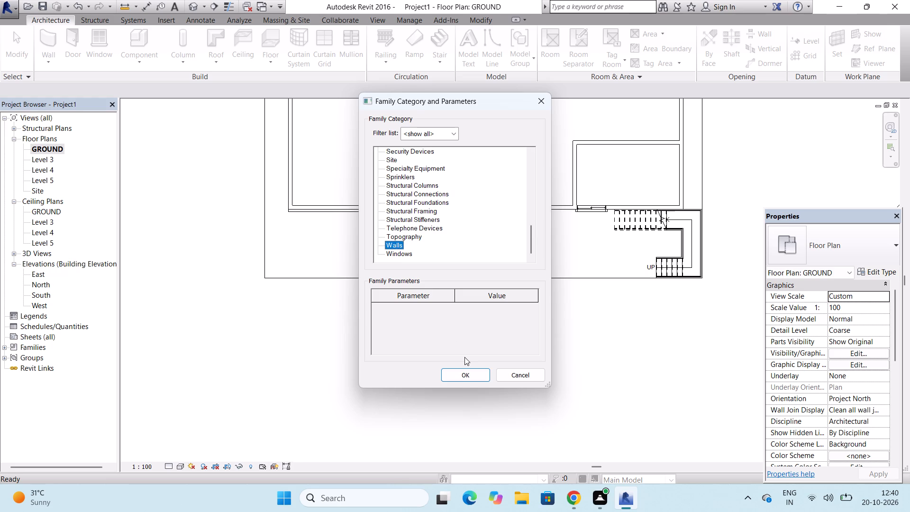
{"action": "left_click", "coordinate": [462, 375]}
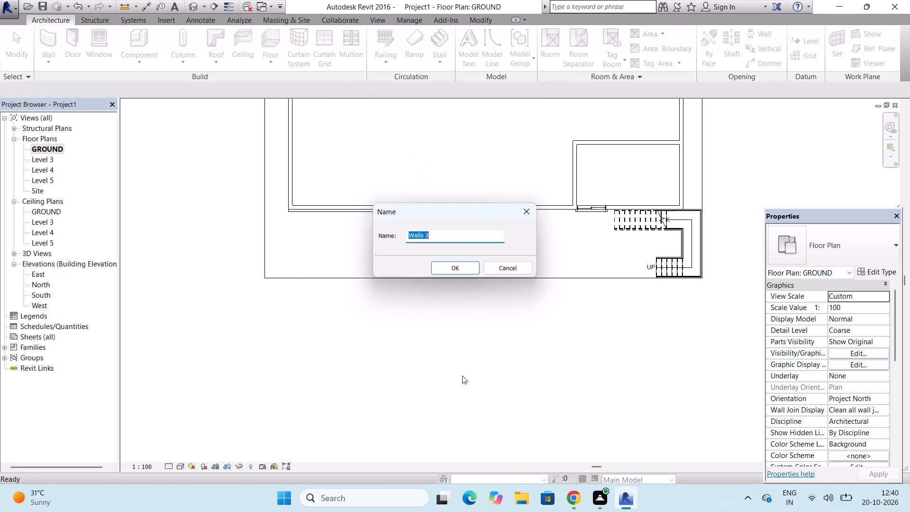
{"action": "left_click", "coordinate": [451, 265]}
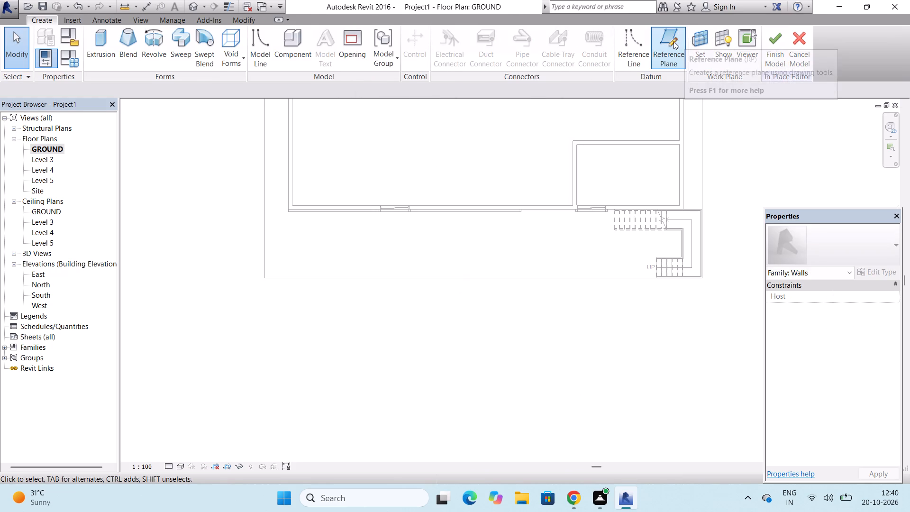
Set the work plane by picking the plane of the Generic Floor - 400mm slab at its south edge.
{"action": "left_click", "coordinate": [692, 40]}
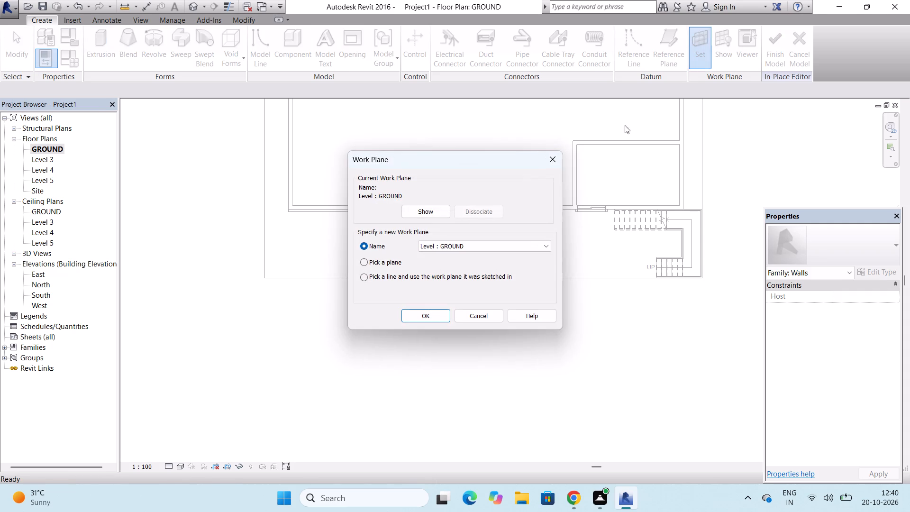
{"action": "left_click", "coordinate": [365, 262]}
{"action": "left_click", "coordinate": [403, 316]}
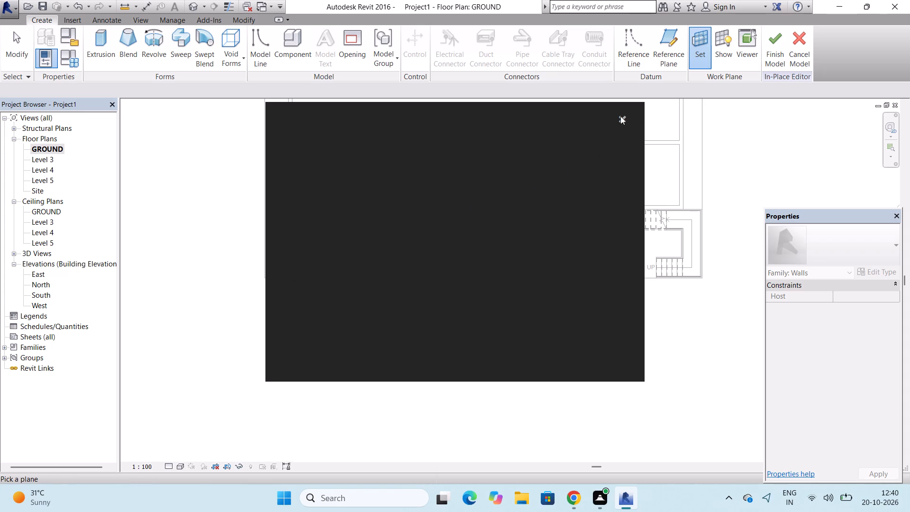
{"action": "left_click", "coordinate": [620, 116]}
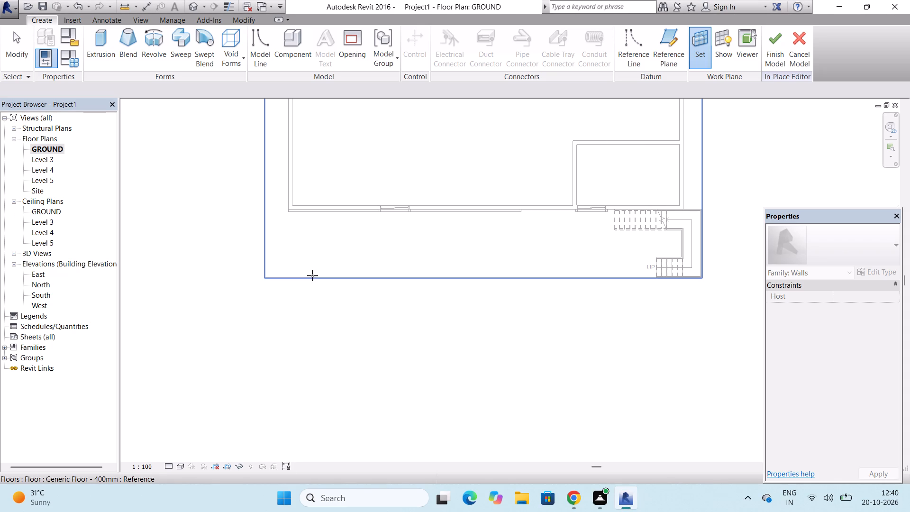
{"action": "left_click", "coordinate": [312, 275]}
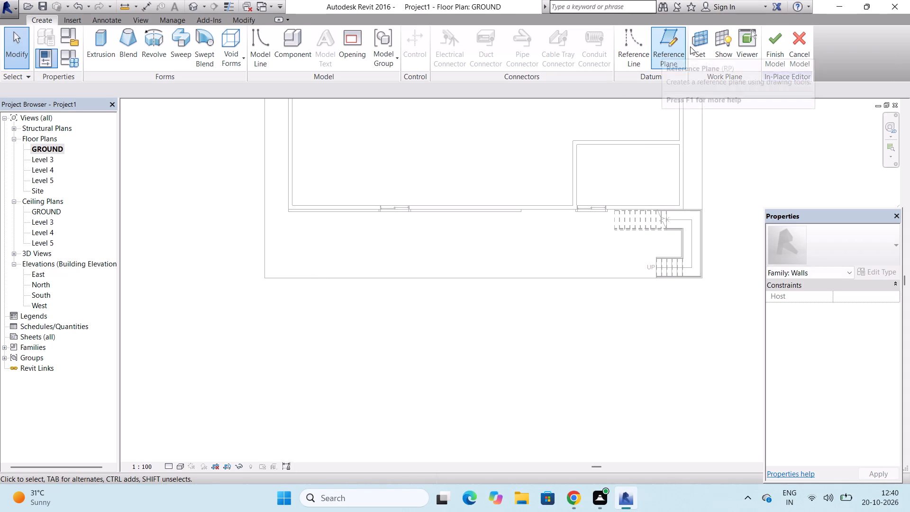
Create an extrusion from a 3'-0" by 3'-0" square at the slab's south edge, aligned with the west wall's inner face.
{"action": "double_click", "coordinate": [92, 47]}
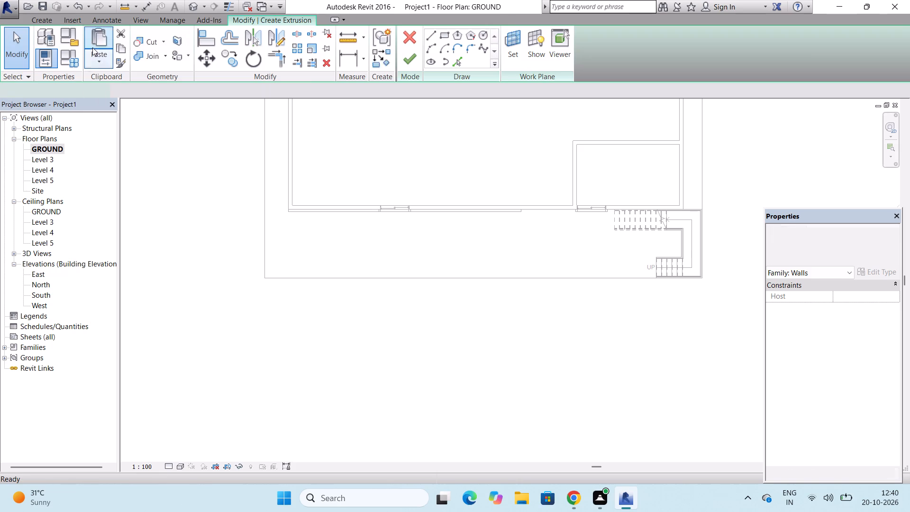
{"action": "left_click", "coordinate": [449, 39]}
{"action": "scroll", "coordinate": [357, 273], "scroll_direction": "down", "scroll_amount": 2}
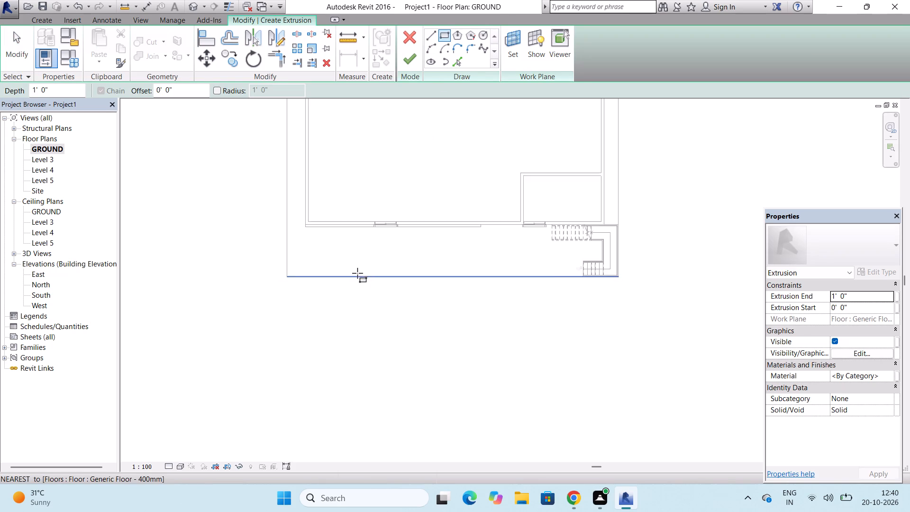
{"action": "scroll", "coordinate": [357, 273], "scroll_direction": "down", "scroll_amount": 1}
{"action": "scroll", "coordinate": [303, 236], "scroll_direction": "up", "scroll_amount": 3}
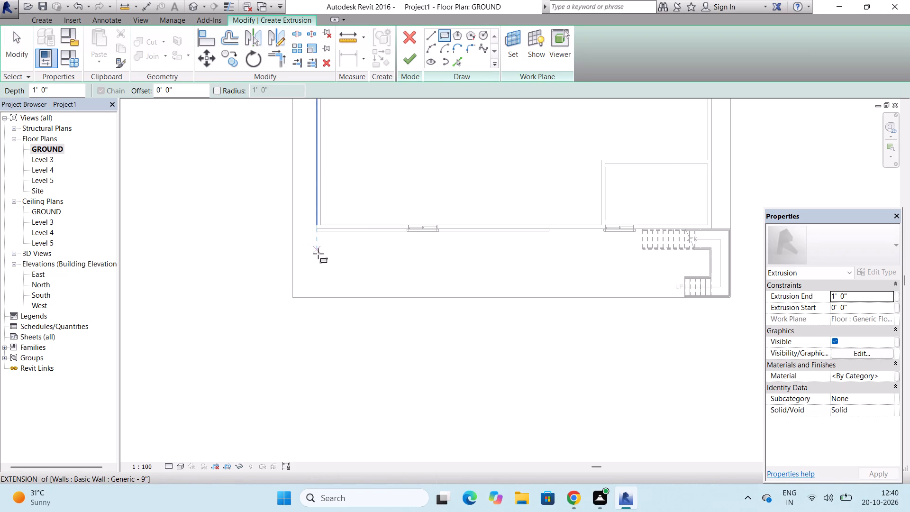
{"action": "left_click", "coordinate": [320, 295]}
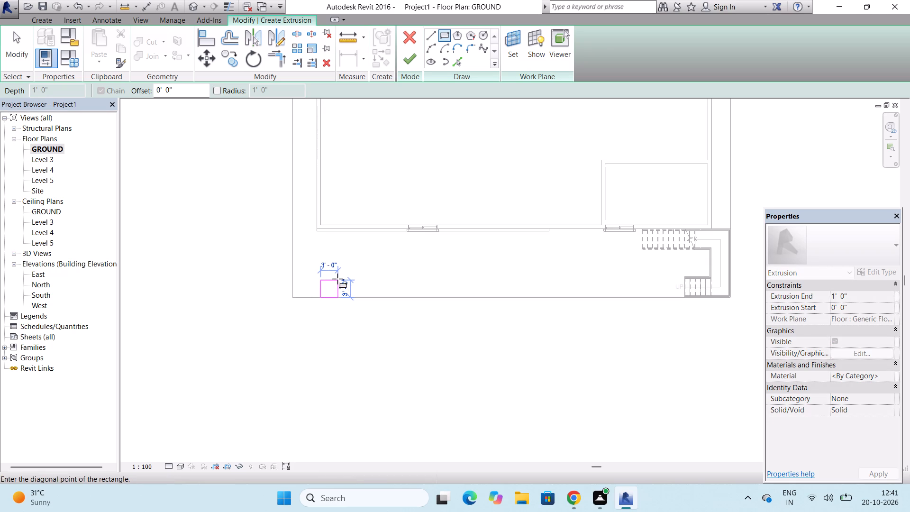
{"action": "left_click", "coordinate": [337, 279]}
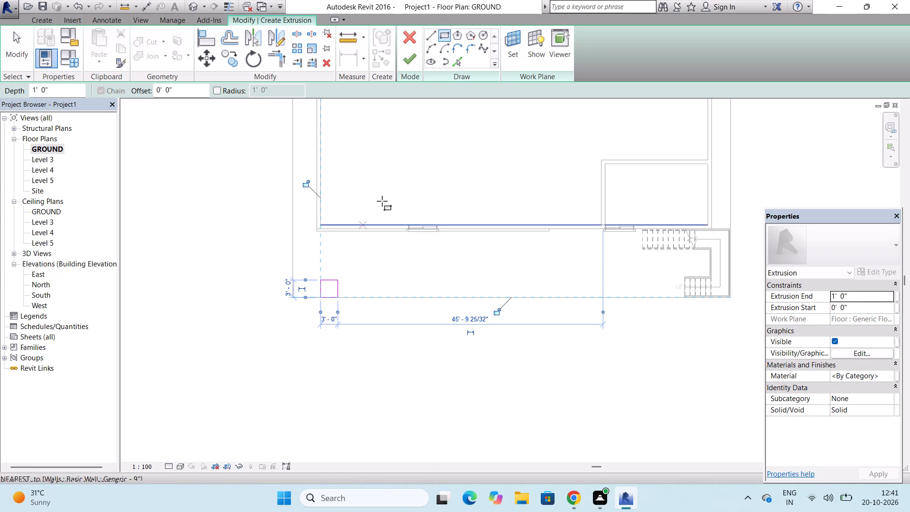
{"action": "left_click", "coordinate": [409, 60]}
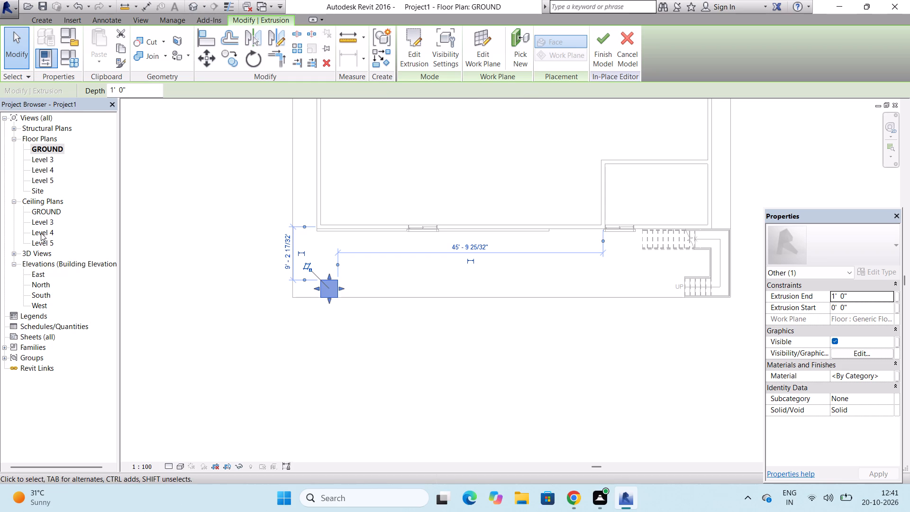
In the South elevation, stretch the extrusion's top up to the roof slab's top edge, about 10'-2" high.
{"action": "double_click", "coordinate": [36, 293]}
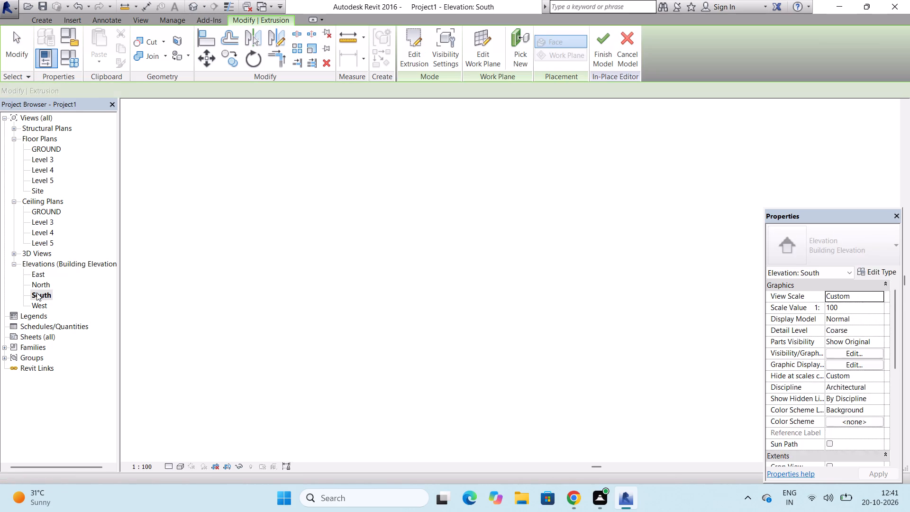
{"action": "scroll", "coordinate": [227, 394], "scroll_direction": "up", "scroll_amount": 3}
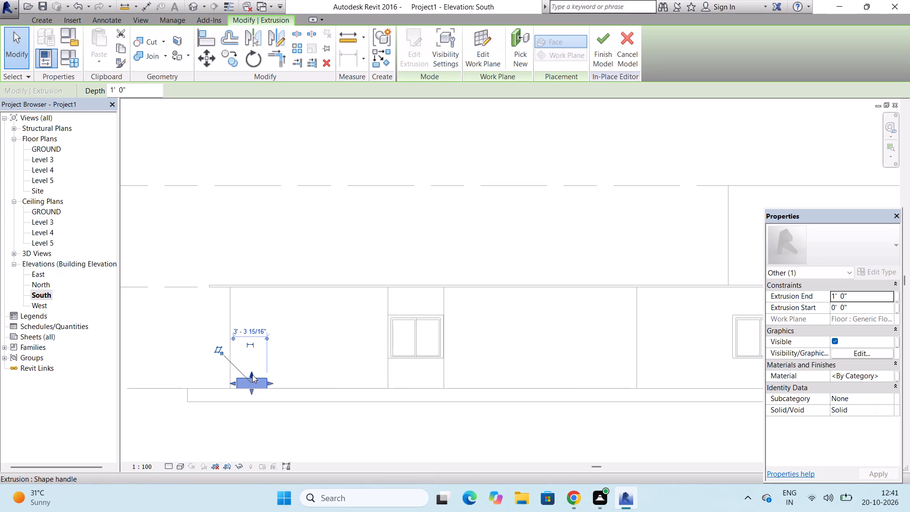
{"action": "left_click_drag", "start_coordinate": [251, 375], "coordinate": [265, 293]}
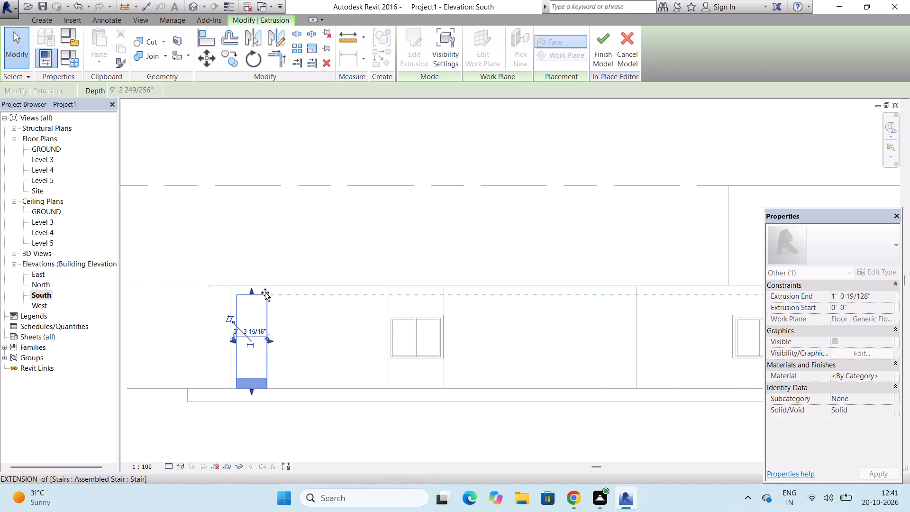
{"action": "left_click_drag", "start_coordinate": [265, 293], "coordinate": [265, 291]}
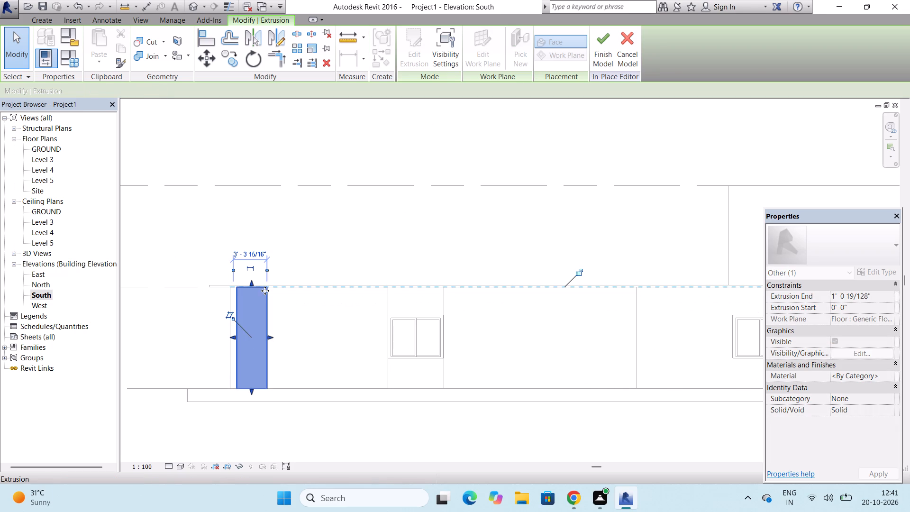
{"action": "scroll", "coordinate": [254, 289], "scroll_direction": "up", "scroll_amount": 8}
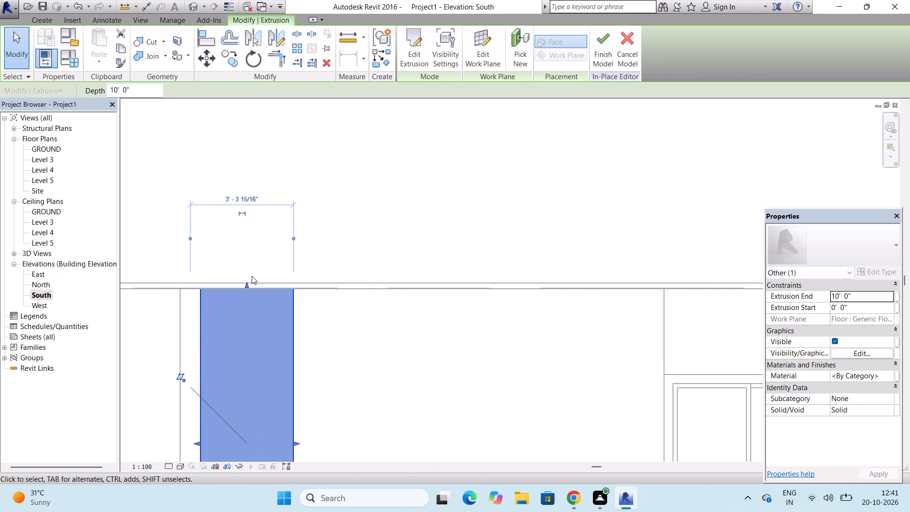
{"action": "left_click", "coordinate": [247, 283]}
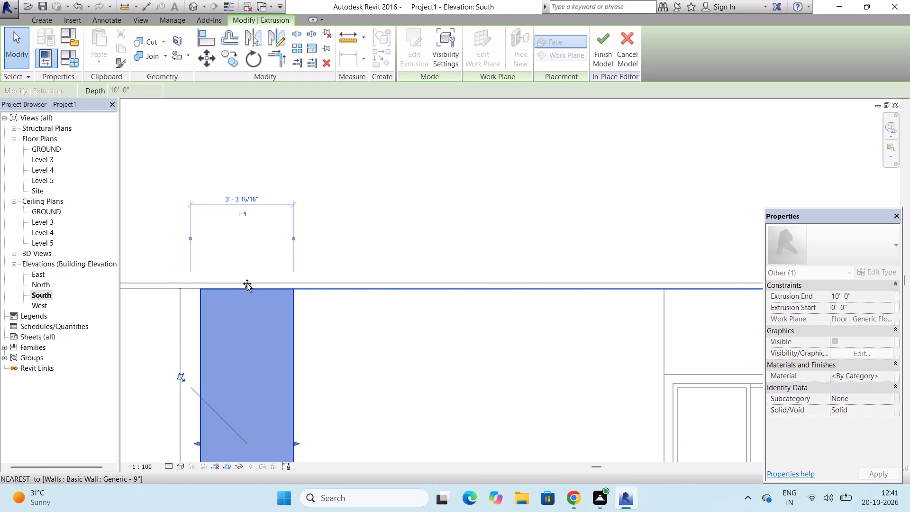
{"action": "scroll", "coordinate": [275, 263], "scroll_direction": "down", "scroll_amount": 9}
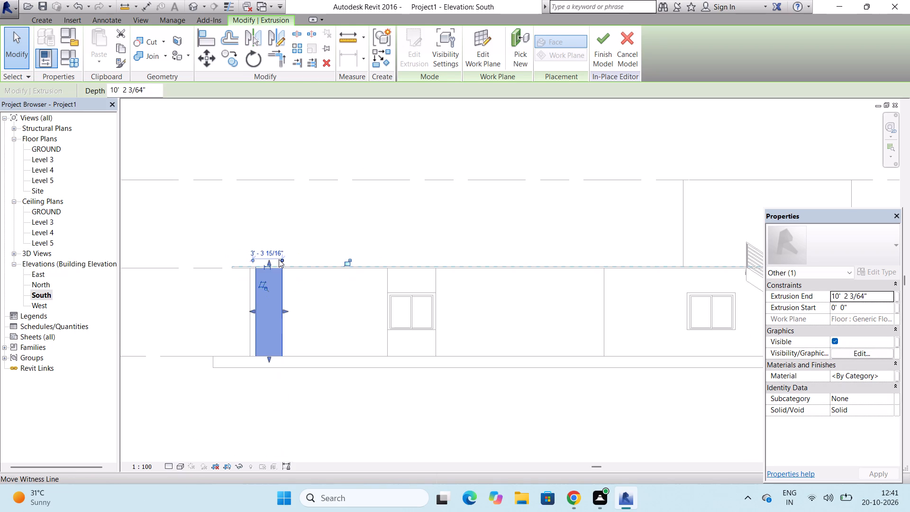
Move the extrusion west until its side aligns with the west wall's outer face, and finish the in-place model.
{"action": "scroll", "coordinate": [255, 343], "scroll_direction": "up", "scroll_amount": 5}
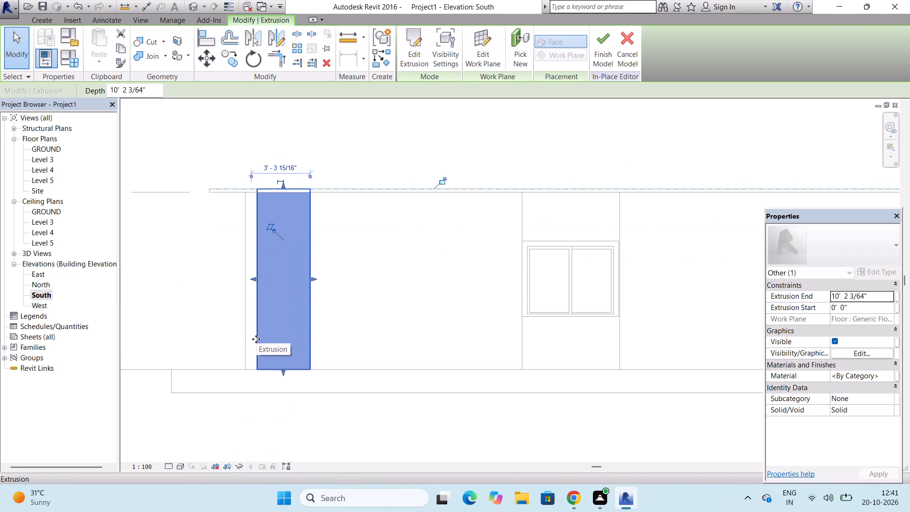
{"action": "left_click_drag", "start_coordinate": [256, 339], "coordinate": [245, 339]}
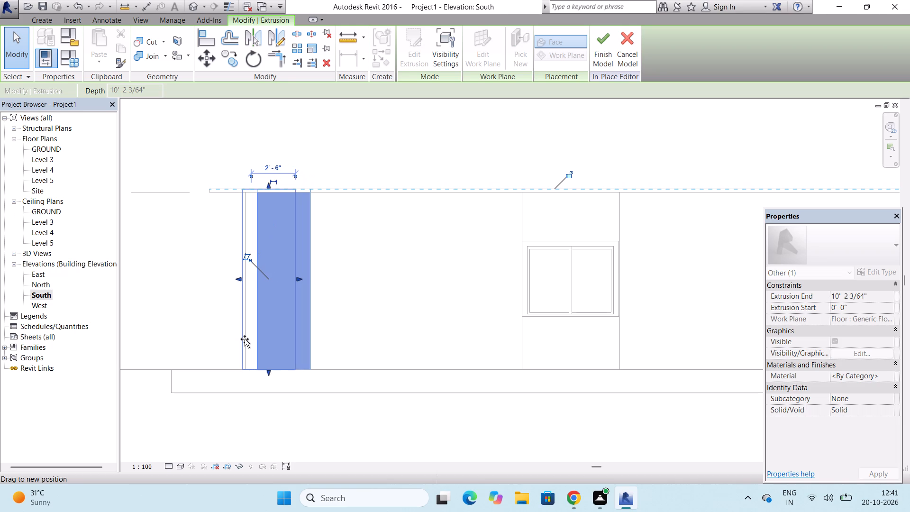
{"action": "left_click_drag", "start_coordinate": [245, 339], "coordinate": [247, 339]}
{"action": "scroll", "coordinate": [247, 339], "scroll_direction": "up", "scroll_amount": 7}
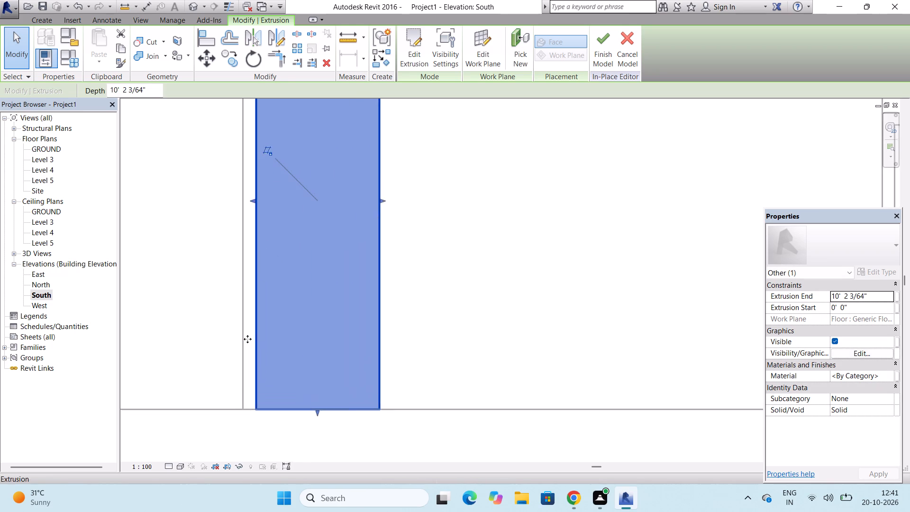
{"action": "left_click_drag", "start_coordinate": [255, 340], "coordinate": [242, 340]}
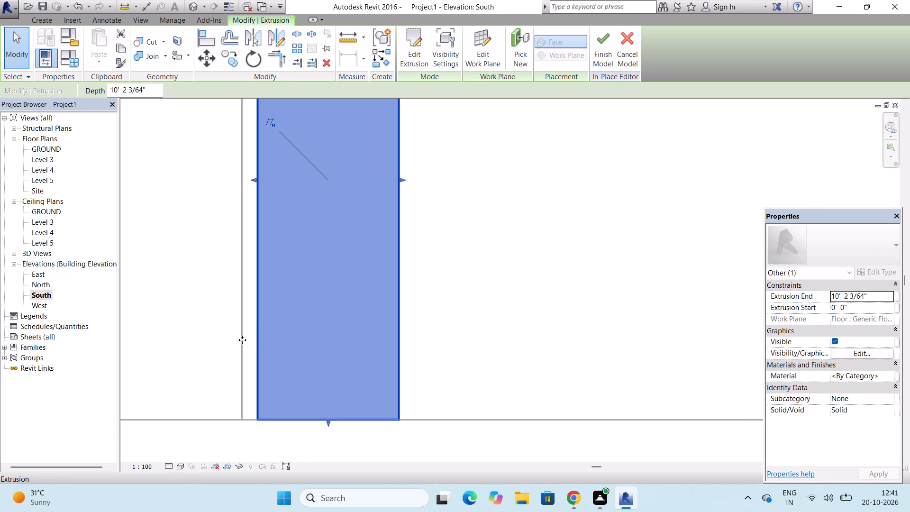
{"action": "left_click_drag", "start_coordinate": [242, 340], "coordinate": [239, 340]}
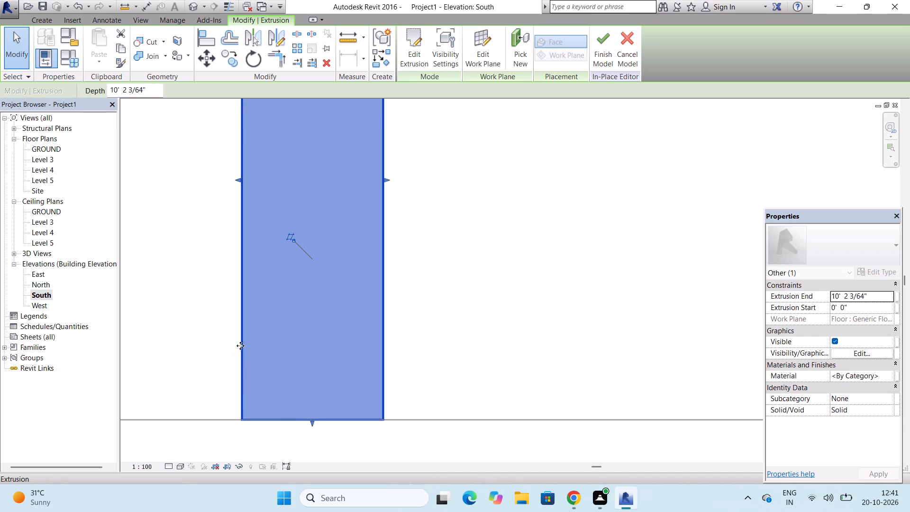
{"action": "scroll", "coordinate": [246, 365], "scroll_direction": "down", "scroll_amount": 9}
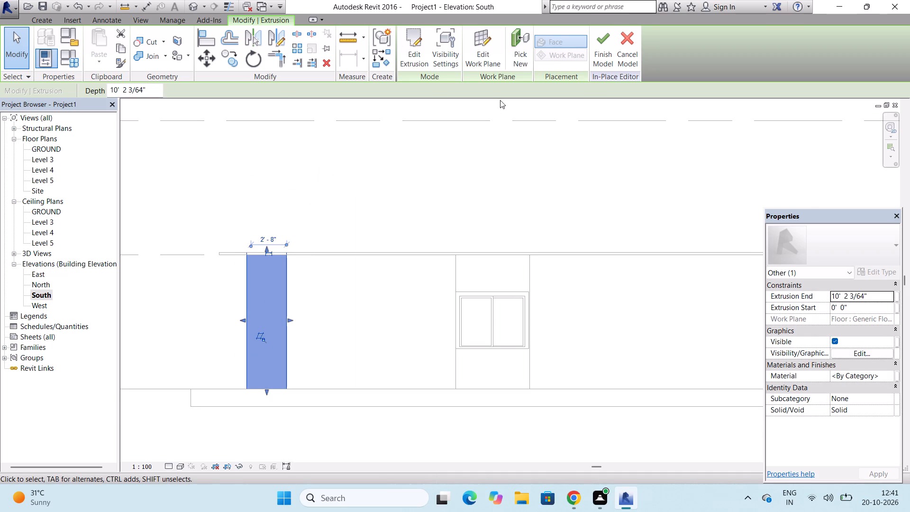
{"action": "left_click", "coordinate": [598, 60]}
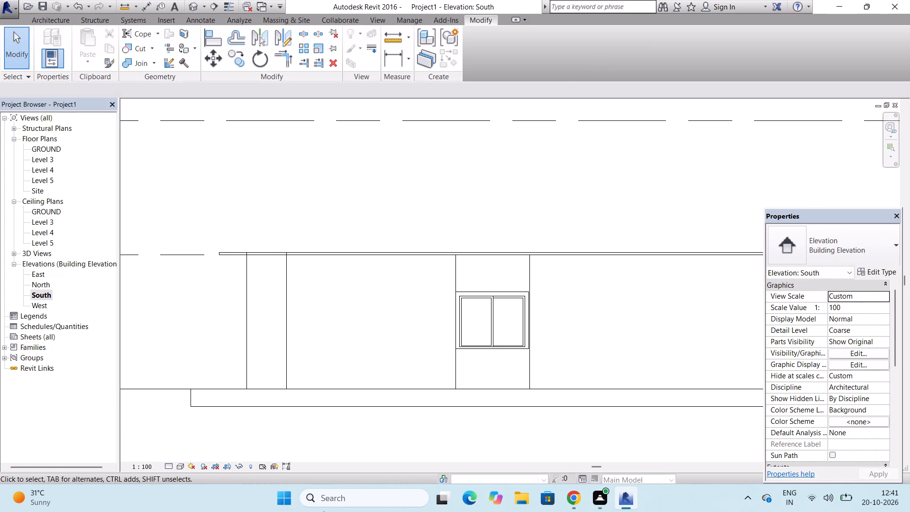
Examine the finished column in the 3D view from the front, side and above.
{"action": "left_click", "coordinate": [196, 5]}
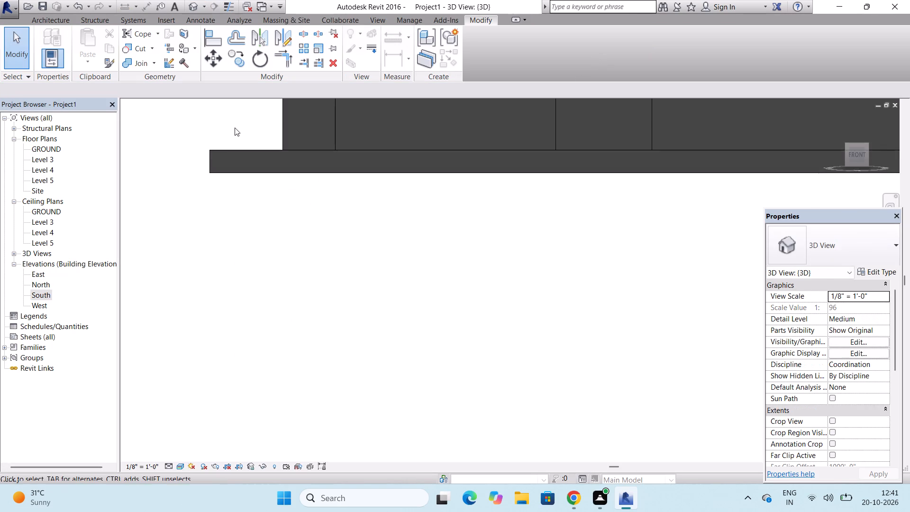
{"action": "scroll", "coordinate": [265, 248], "scroll_direction": "down", "scroll_amount": 10}
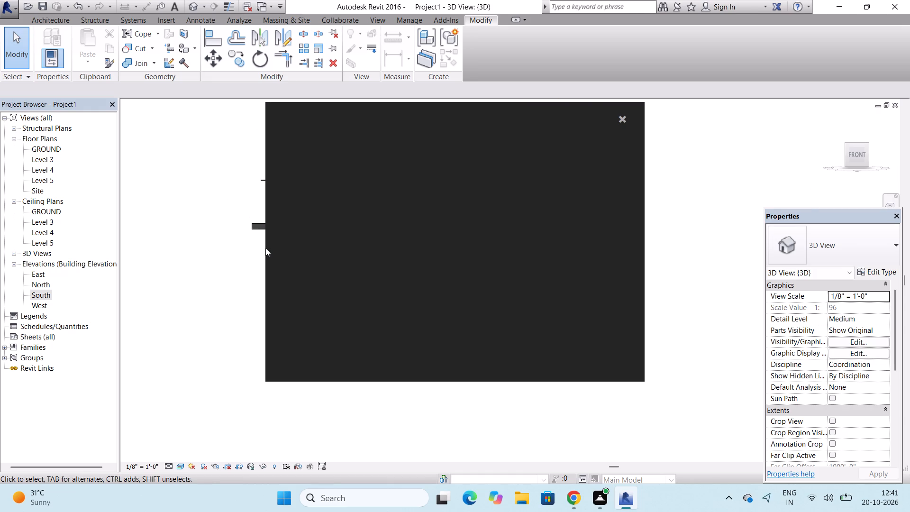
{"action": "left_click", "coordinate": [623, 118]}
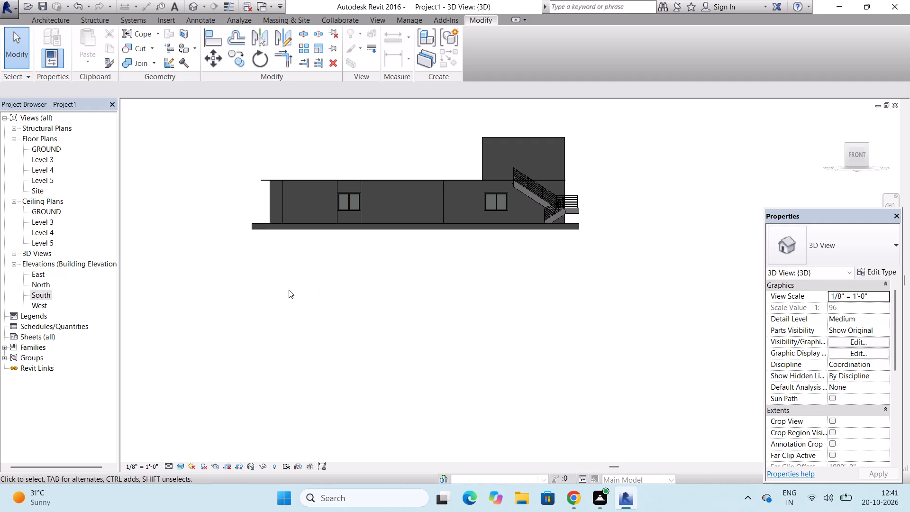
{"action": "key", "text": "Escape"}
{"action": "left_click_drag", "start_coordinate": [846, 146], "coordinate": [798, 152]}
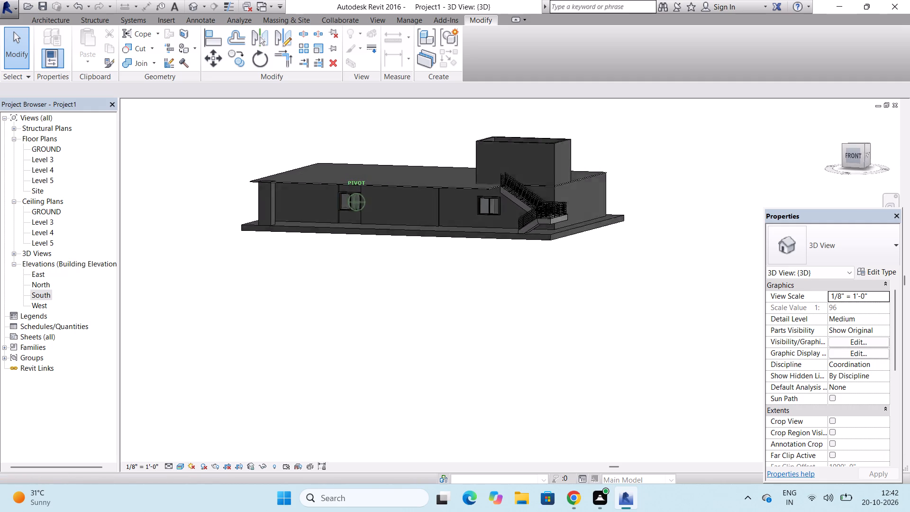
{"action": "left_click_drag", "start_coordinate": [798, 152], "coordinate": [676, 159]}
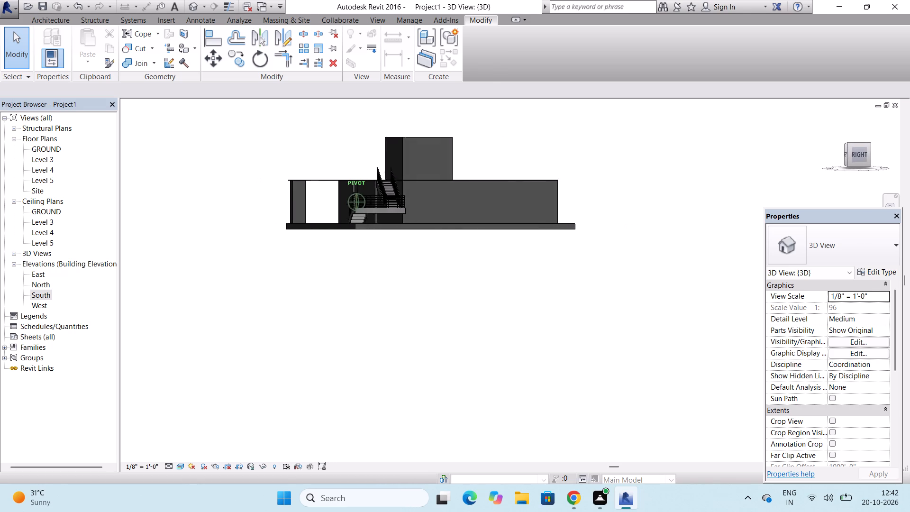
{"action": "left_click_drag", "start_coordinate": [676, 159], "coordinate": [775, 165]}
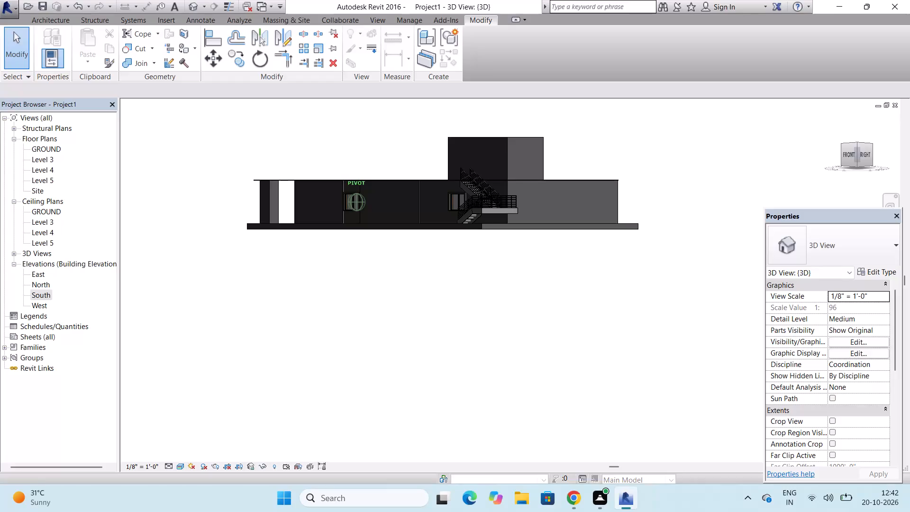
{"action": "left_click_drag", "start_coordinate": [775, 165], "coordinate": [863, 178]}
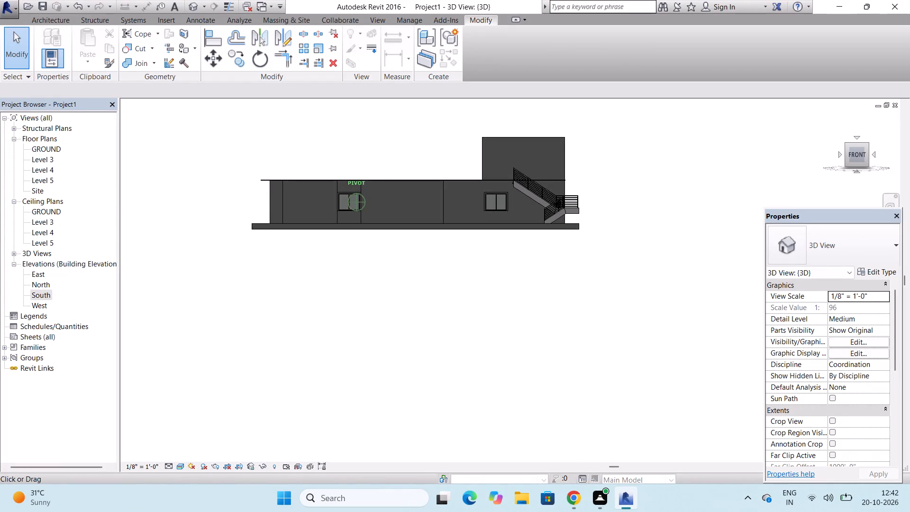
{"action": "left_click_drag", "start_coordinate": [863, 178], "coordinate": [861, 214]}
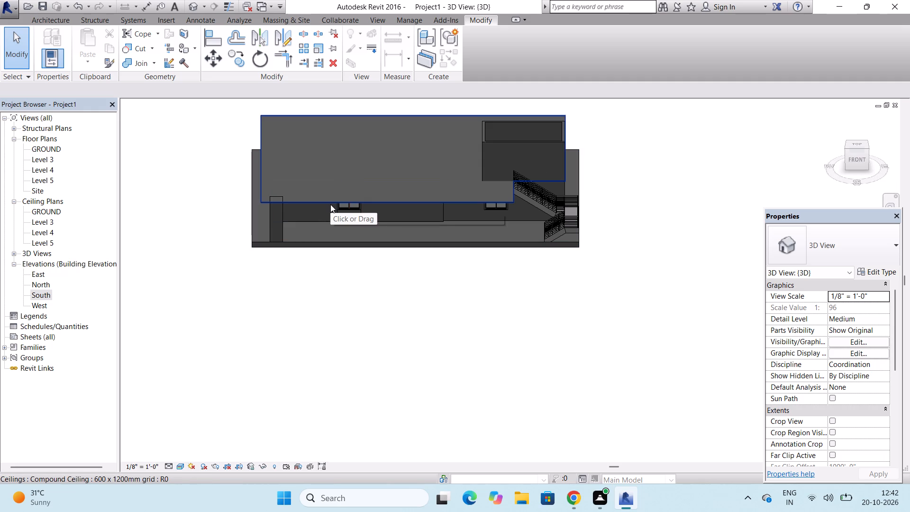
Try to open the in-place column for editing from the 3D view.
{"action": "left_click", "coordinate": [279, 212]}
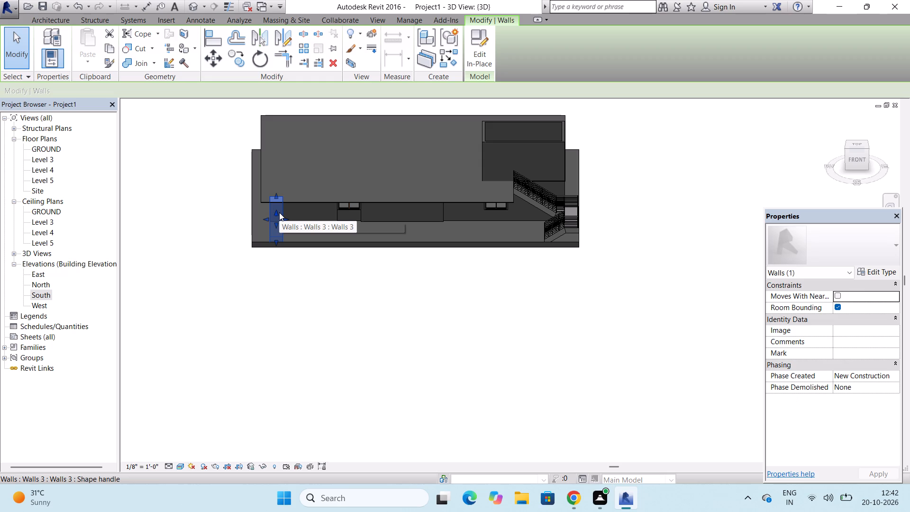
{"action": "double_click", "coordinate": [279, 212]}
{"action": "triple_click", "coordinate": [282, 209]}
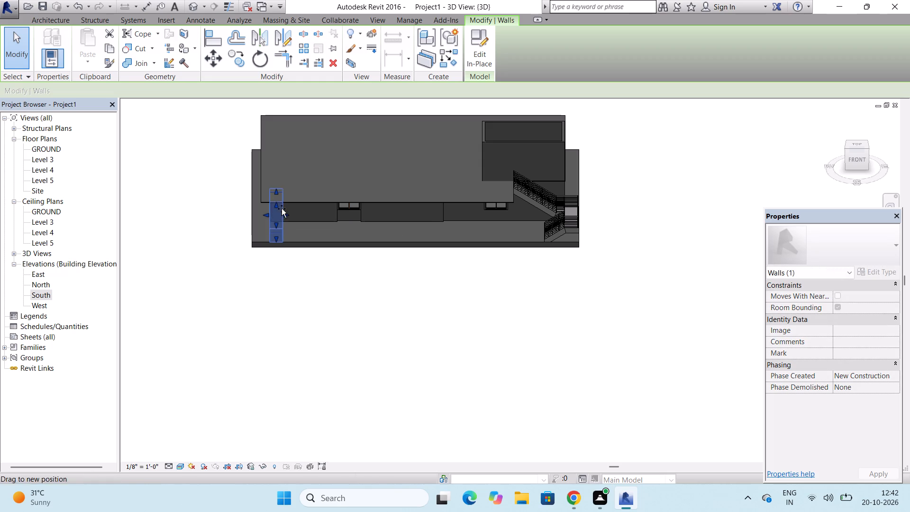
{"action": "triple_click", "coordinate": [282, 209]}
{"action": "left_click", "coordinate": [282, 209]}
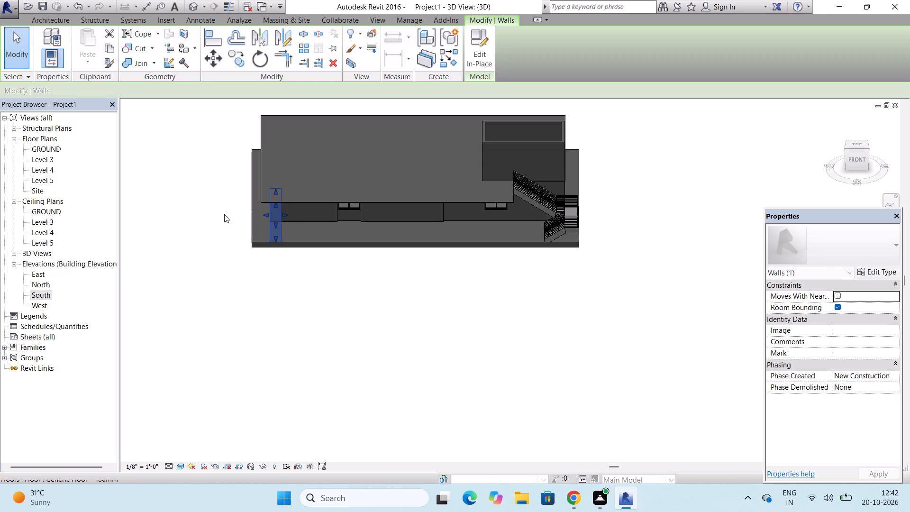
In the GROUND floor plan, open the in-place column and its extrusion sketch for editing.
{"action": "double_click", "coordinate": [40, 148]}
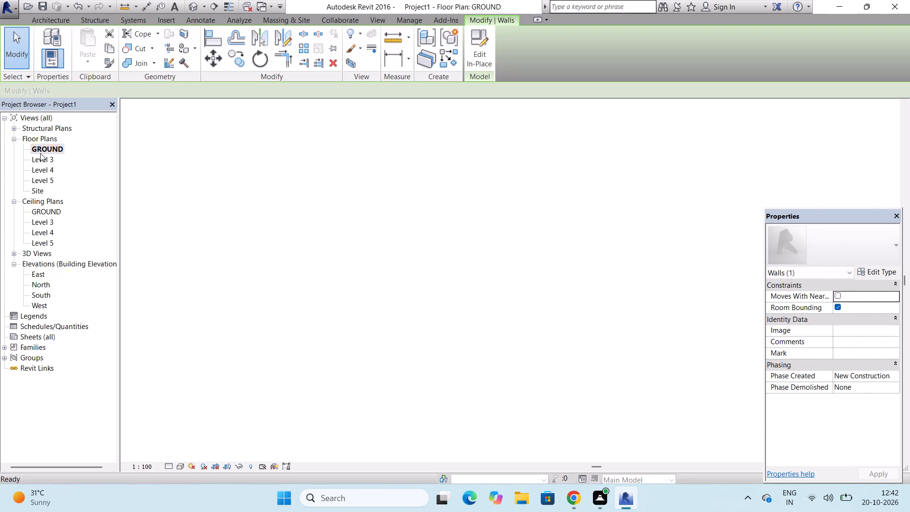
{"action": "left_click", "coordinate": [473, 58]}
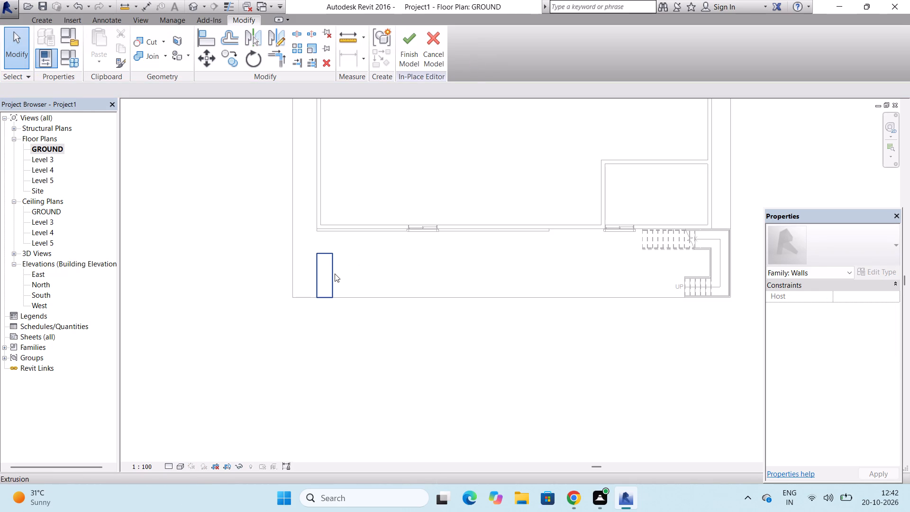
{"action": "left_click", "coordinate": [402, 60]}
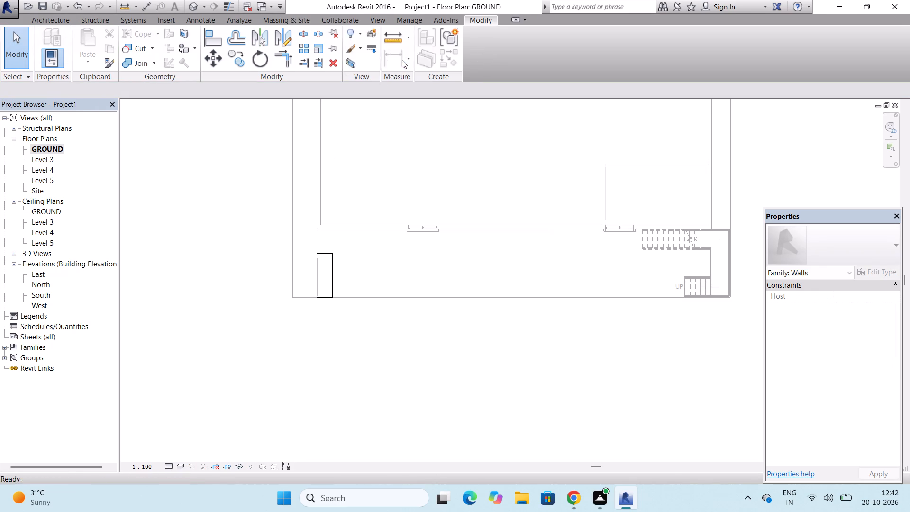
{"action": "triple_click", "coordinate": [333, 267]}
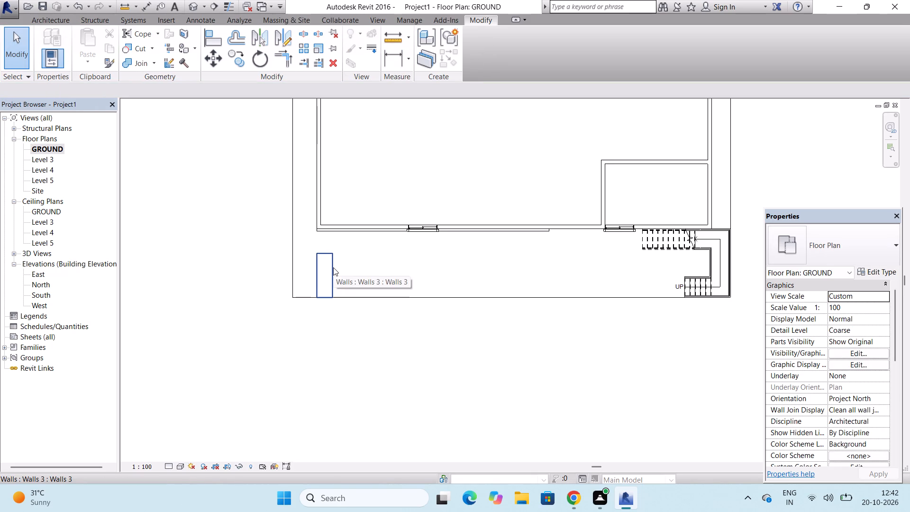
{"action": "triple_click", "coordinate": [333, 267]}
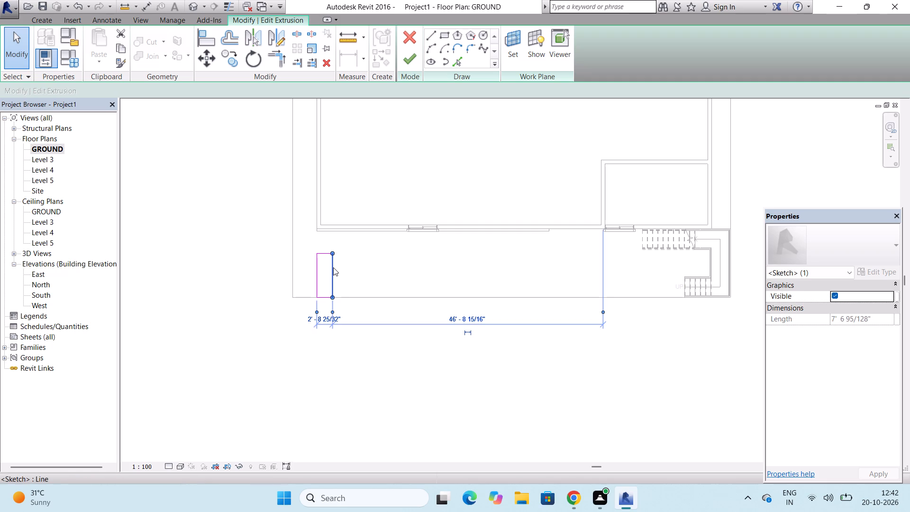
{"action": "key", "text": "Escape"}
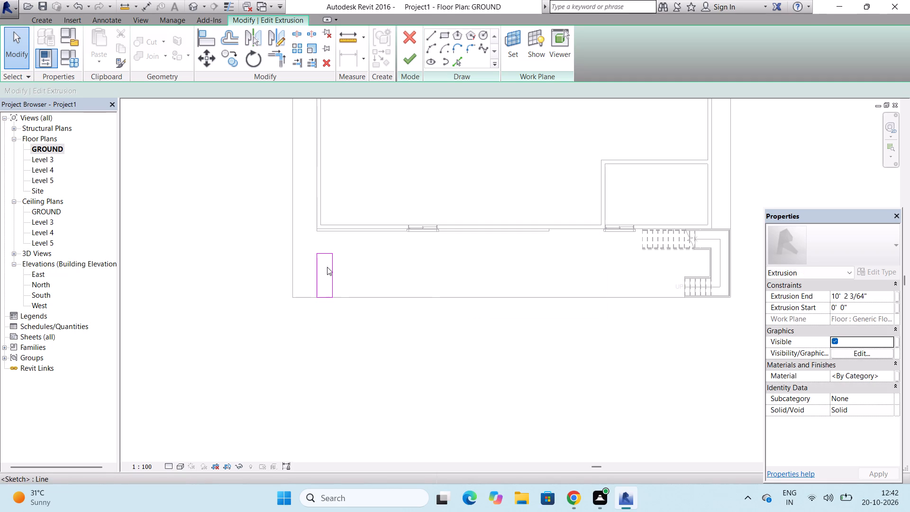
Move the column profile's north edge south to make the profile a square about 2'-8 1/2" per side.
{"action": "scroll", "coordinate": [322, 249], "scroll_direction": "up", "scroll_amount": 4}
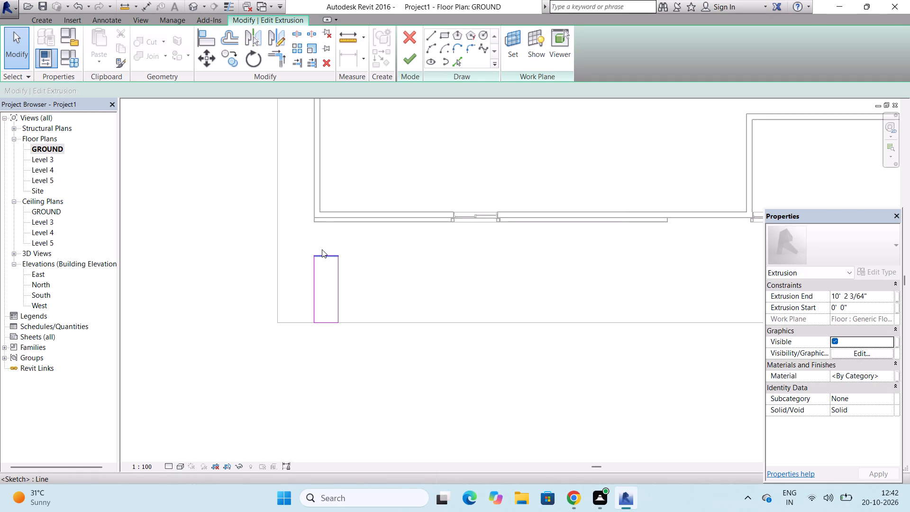
{"action": "scroll", "coordinate": [322, 249], "scroll_direction": "up", "scroll_amount": 2}
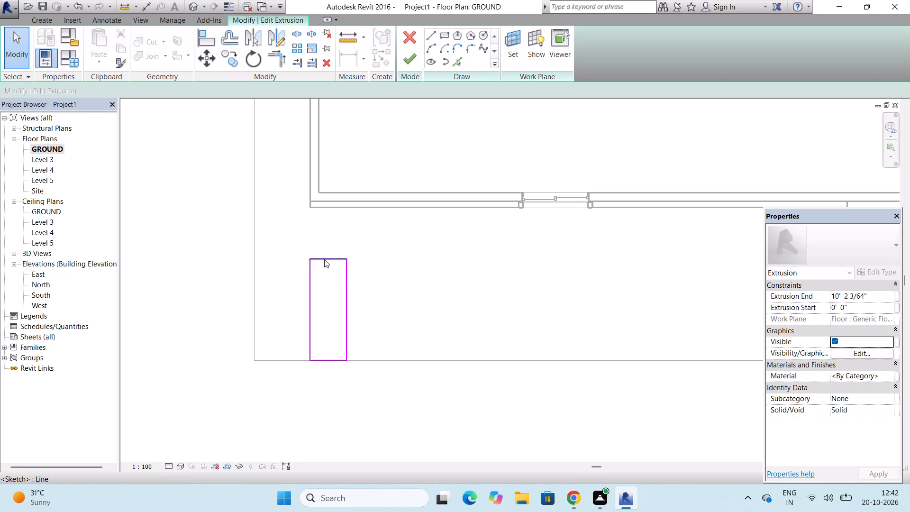
{"action": "left_click_drag", "start_coordinate": [324, 259], "coordinate": [327, 330]}
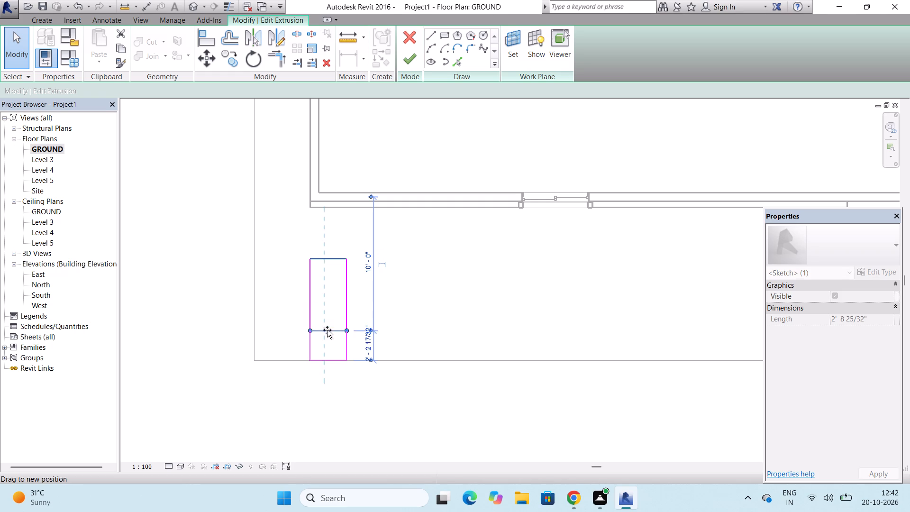
{"action": "left_click_drag", "start_coordinate": [327, 330], "coordinate": [327, 321]}
{"action": "key", "text": "Escape"}
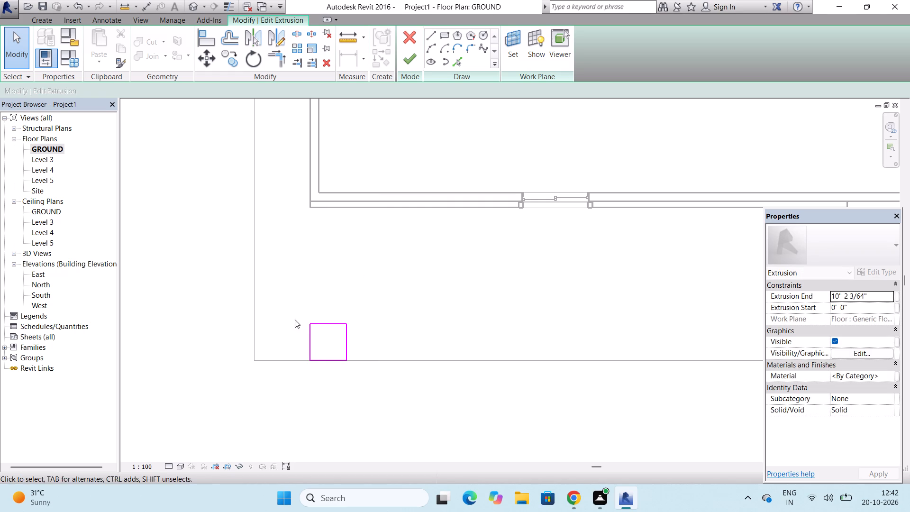
Copy the square profile about 14'-7" east along the slab's front edge, in line with the window's west jamb.
{"action": "left_click_drag", "start_coordinate": [291, 297], "coordinate": [375, 372]}
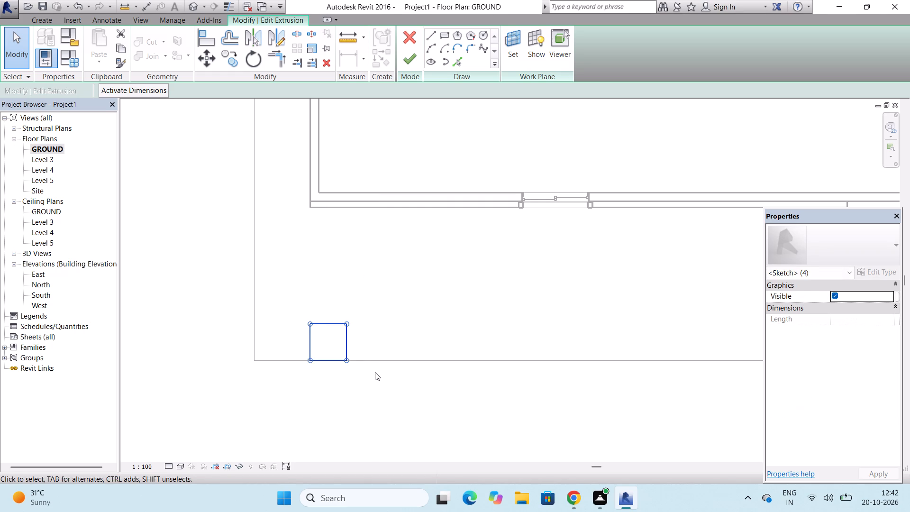
{"action": "scroll", "coordinate": [291, 257], "scroll_direction": "down", "scroll_amount": 4}
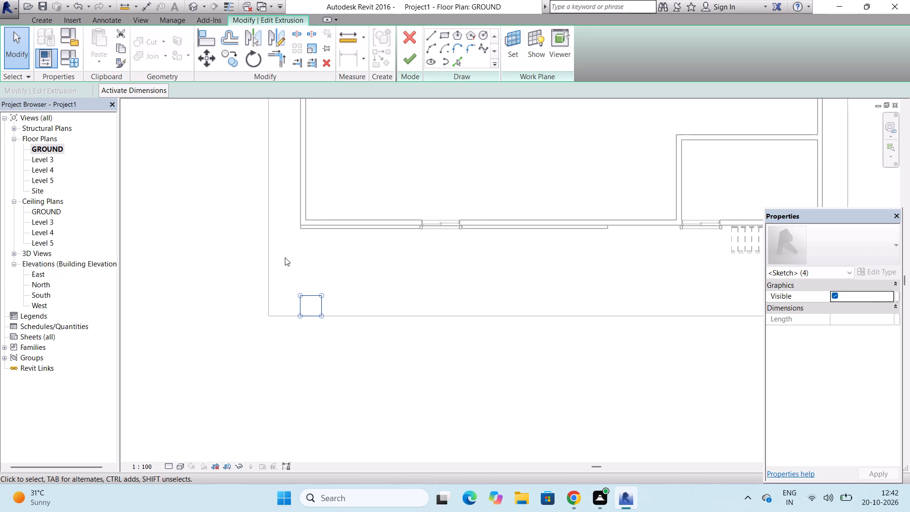
{"action": "scroll", "coordinate": [285, 257], "scroll_direction": "up", "scroll_amount": 2}
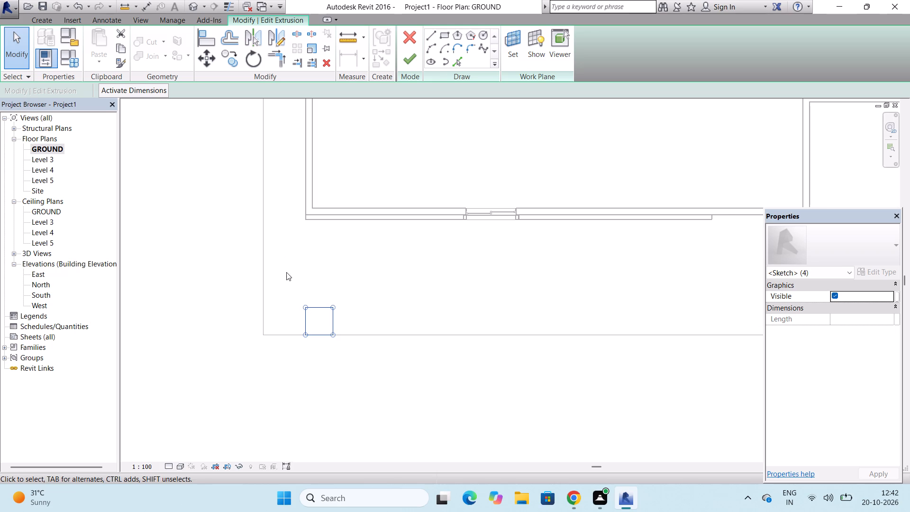
{"action": "left_click_drag", "start_coordinate": [292, 285], "coordinate": [303, 327]}
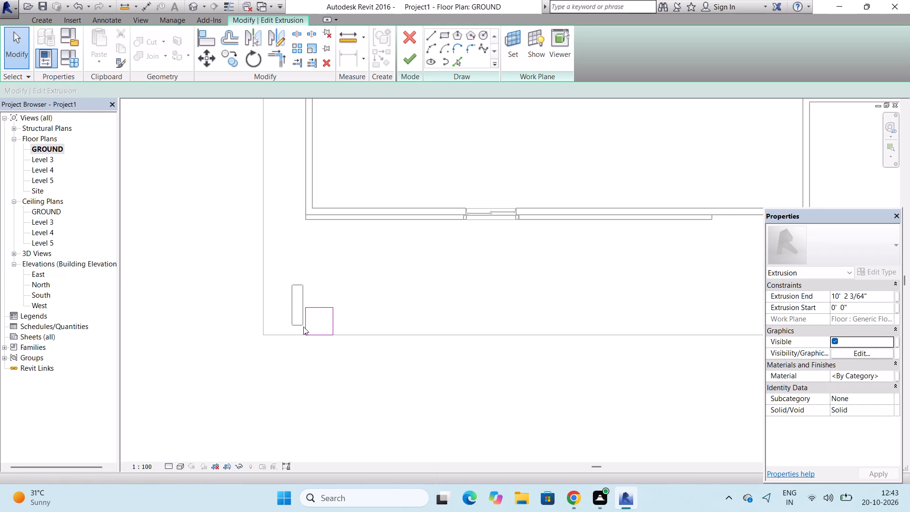
{"action": "left_click_drag", "start_coordinate": [303, 327], "coordinate": [341, 355]}
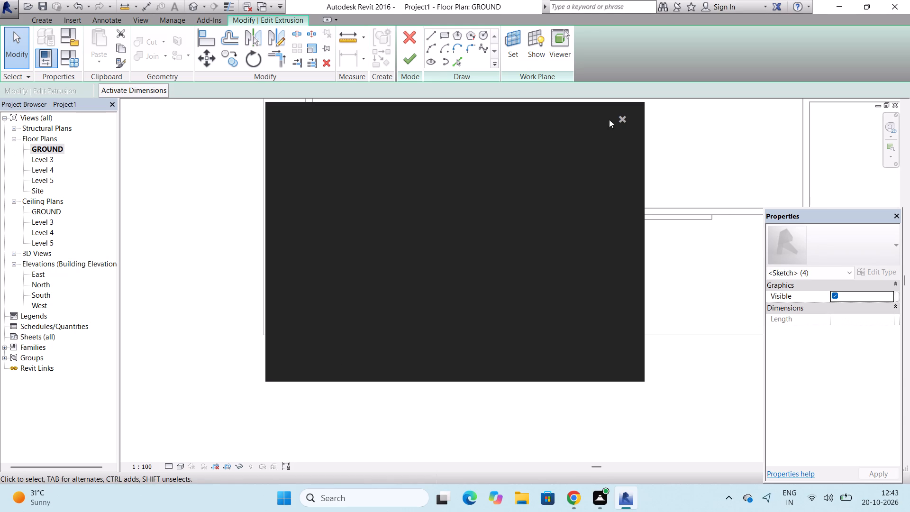
{"action": "left_click", "coordinate": [626, 115]}
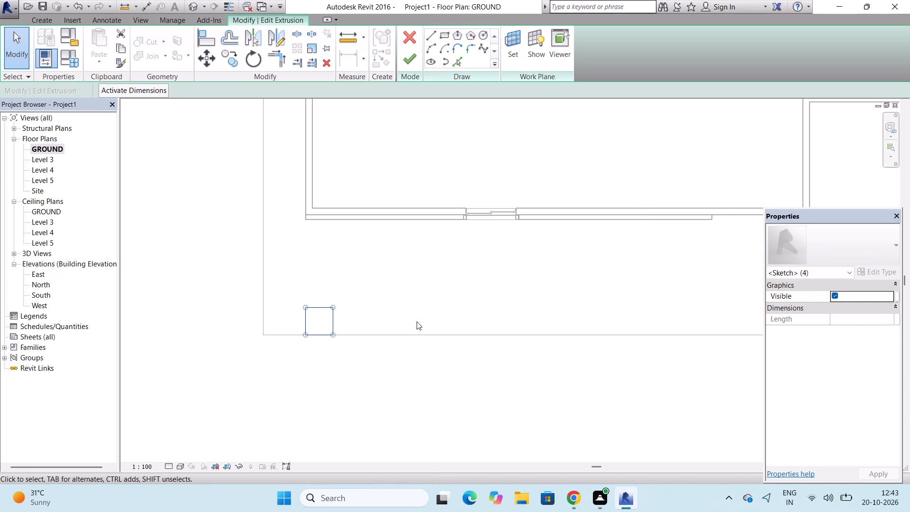
{"action": "left_click", "coordinate": [229, 60]}
{"action": "scroll", "coordinate": [325, 314], "scroll_direction": "up", "scroll_amount": 4}
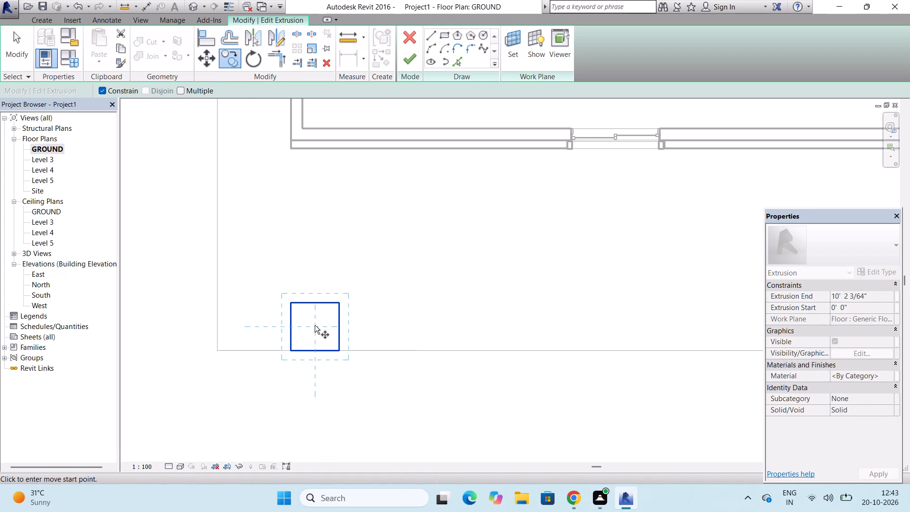
{"action": "left_click", "coordinate": [314, 326]}
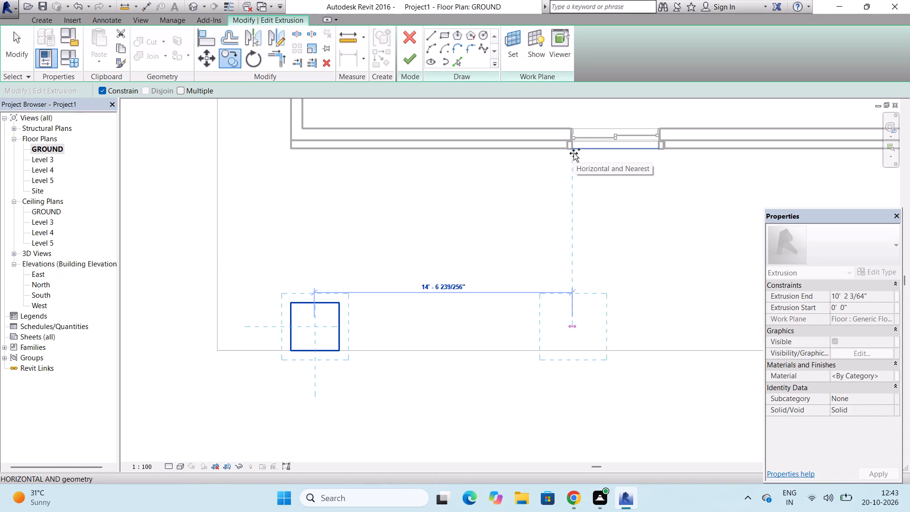
{"action": "left_click", "coordinate": [573, 153]}
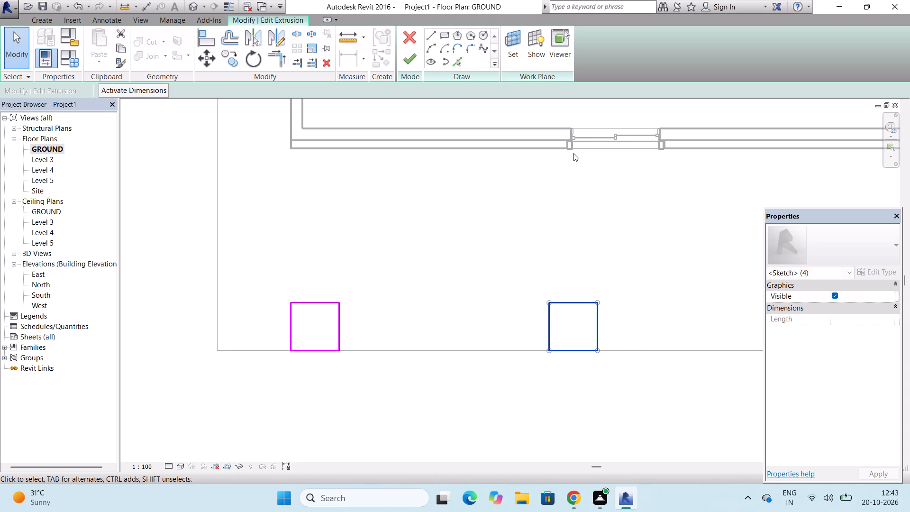
{"action": "key", "text": "Escape"}
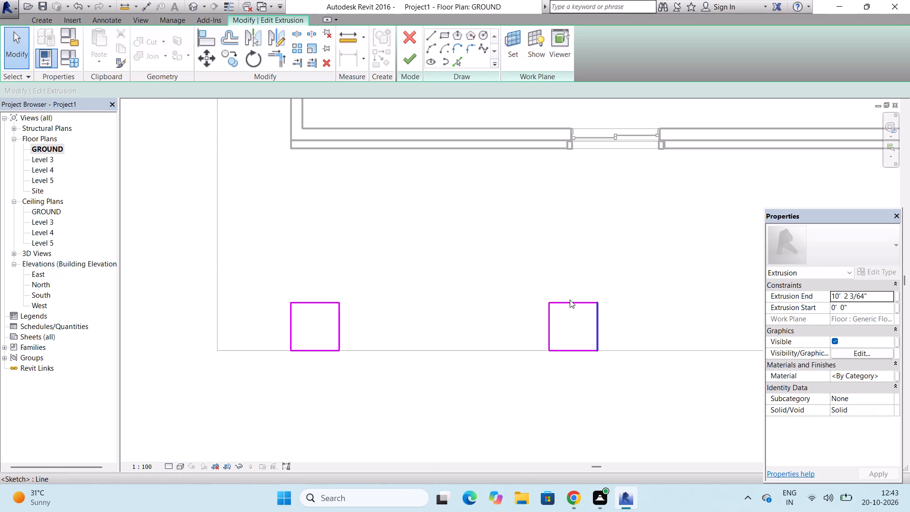
Move the copied square about 1'-4" west, placing its northeast corner where its north edge's midpoint was.
{"action": "left_click_drag", "start_coordinate": [514, 281], "coordinate": [640, 383]}
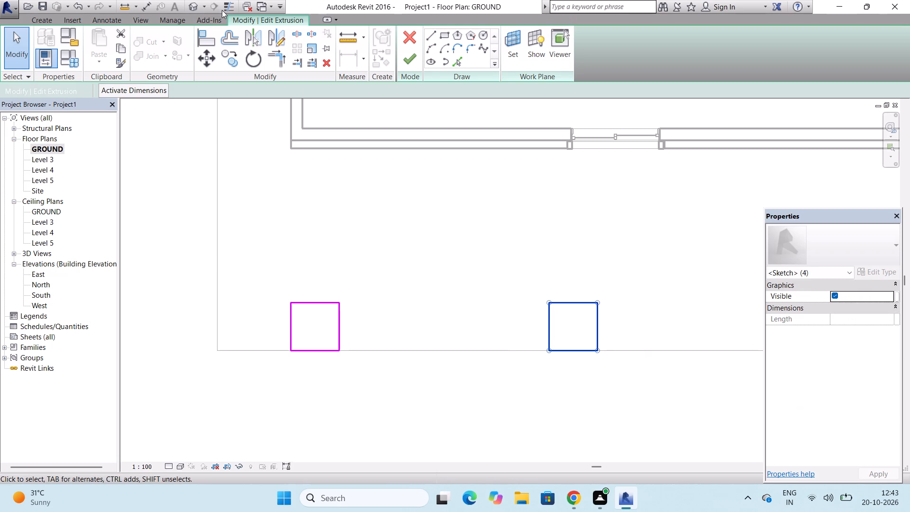
{"action": "left_click", "coordinate": [211, 62]}
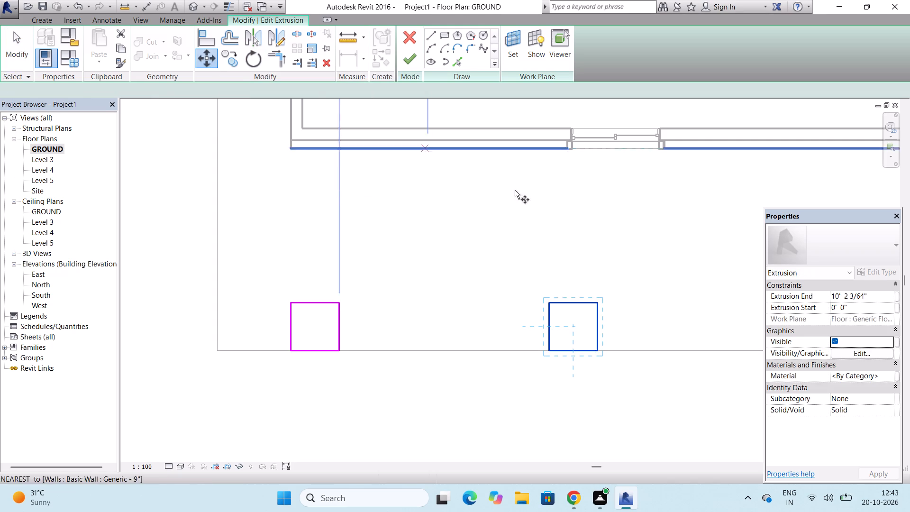
{"action": "left_click", "coordinate": [595, 302]}
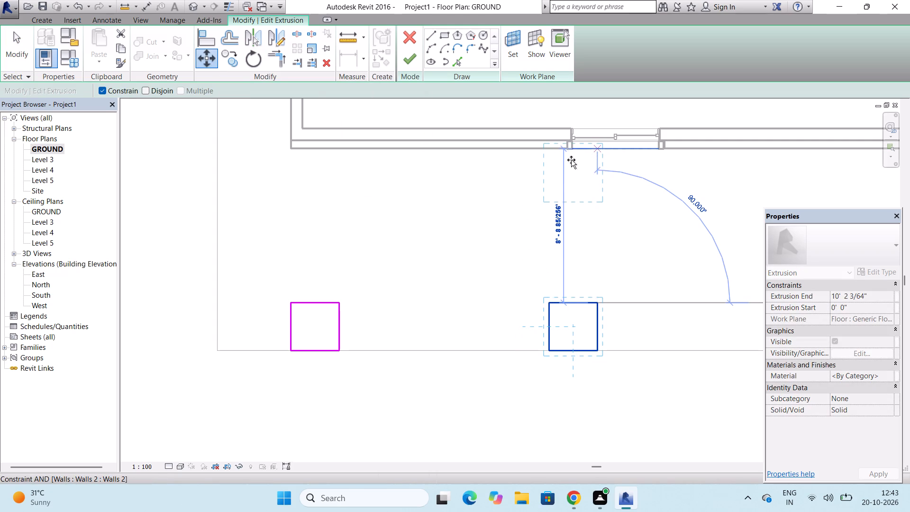
{"action": "left_click", "coordinate": [575, 305]}
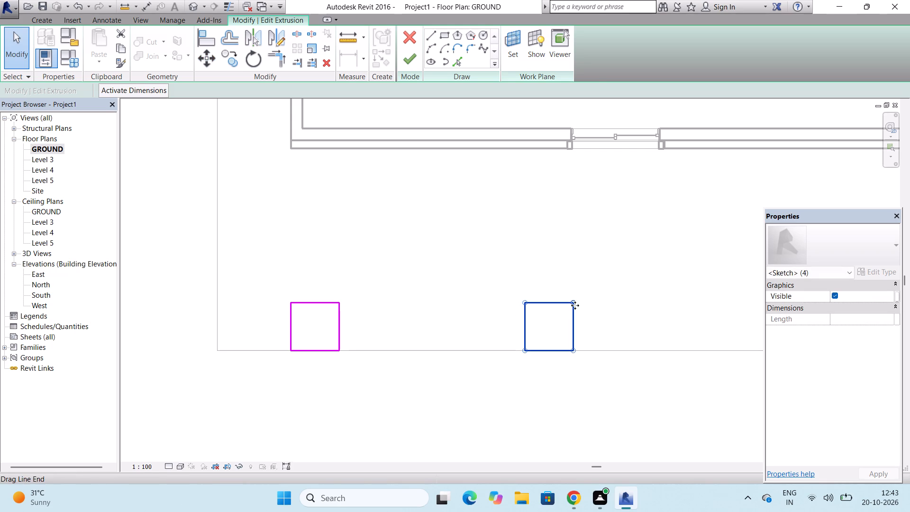
Draw a vertical guide line about 11'-6" long from the window's west jamb corner down to the slab's front edge.
{"action": "left_click", "coordinate": [429, 34]}
{"action": "scroll", "coordinate": [556, 161], "scroll_direction": "up", "scroll_amount": 3}
{"action": "left_click", "coordinate": [580, 142]}
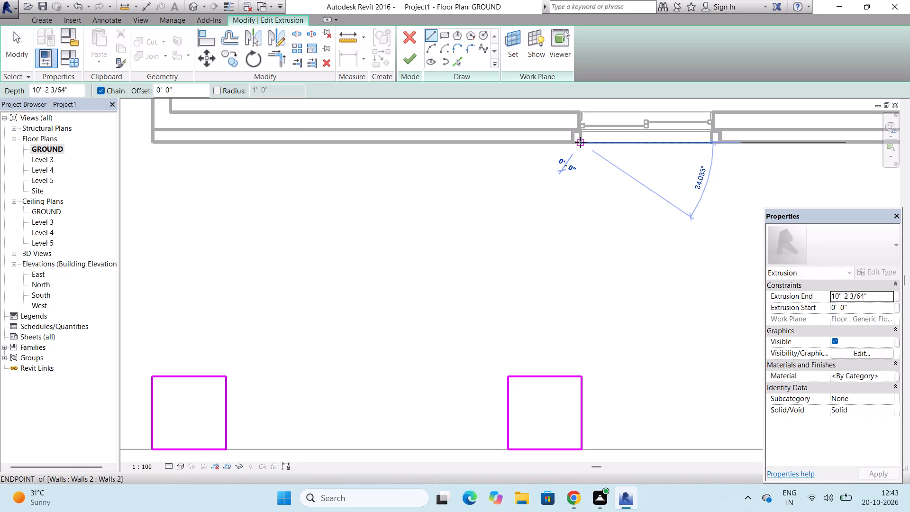
{"action": "scroll", "coordinate": [580, 142], "scroll_direction": "down", "scroll_amount": 2}
{"action": "scroll", "coordinate": [581, 375], "scroll_direction": "up", "scroll_amount": 3}
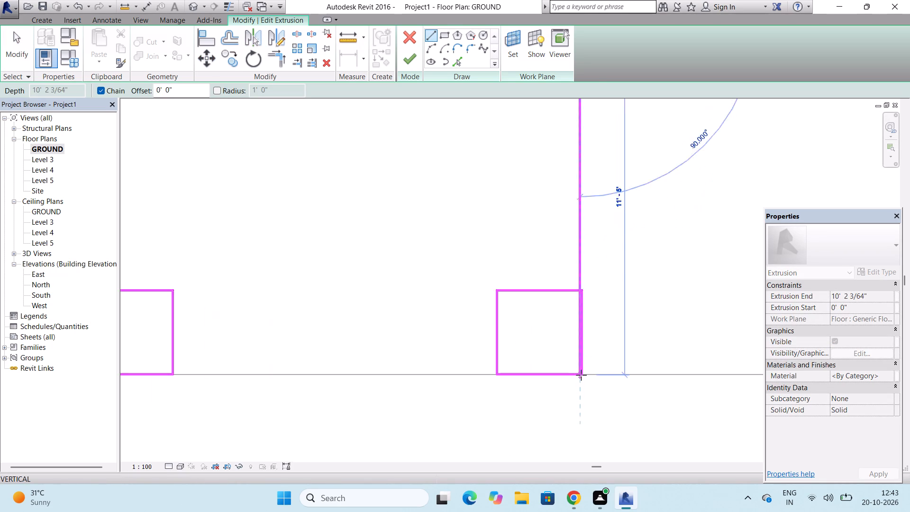
{"action": "scroll", "coordinate": [581, 375], "scroll_direction": "up", "scroll_amount": 7}
{"action": "left_click", "coordinate": [581, 375]}
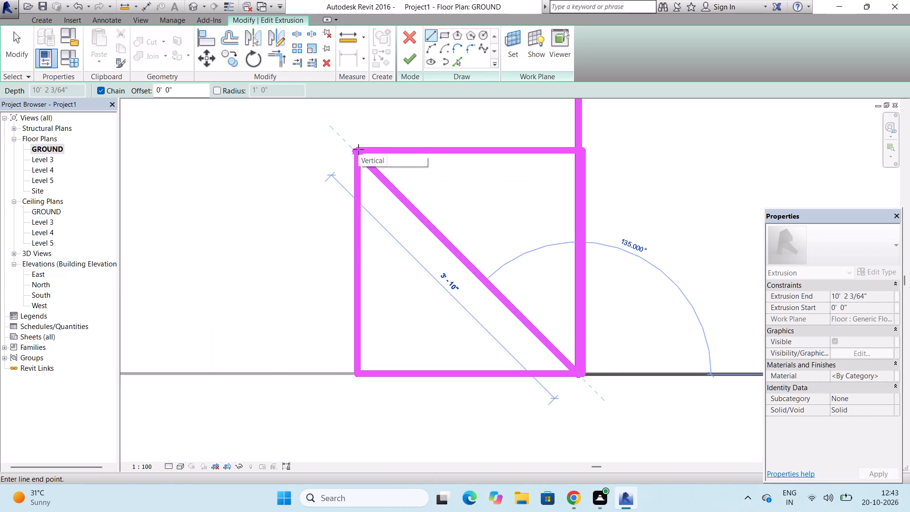
{"action": "key", "text": "Escape"}
{"action": "key", "text": "Escape"}
Move the eastern square profile slightly west so its northeast corner lies on the vertical guide line from the window jamb.
{"action": "left_click_drag", "start_coordinate": [341, 115], "coordinate": [497, 385]}
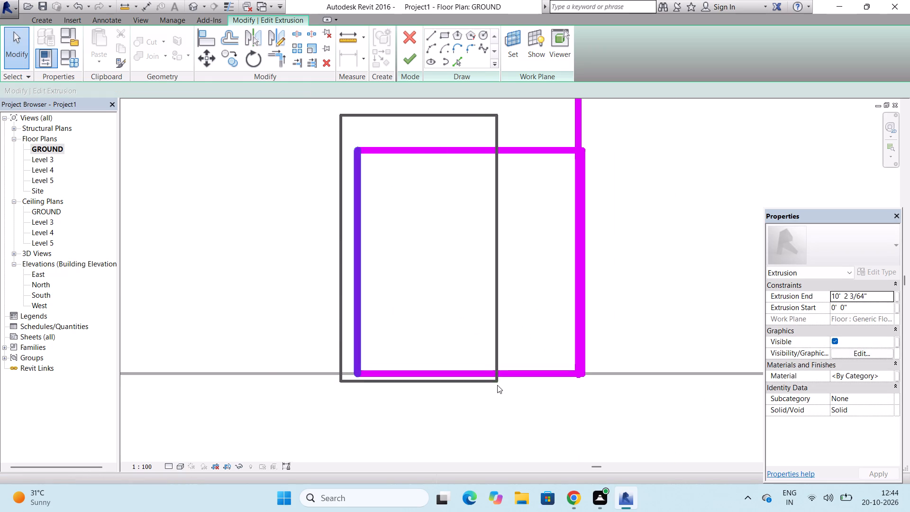
{"action": "left_click_drag", "start_coordinate": [497, 385], "coordinate": [497, 392]}
{"action": "scroll", "coordinate": [477, 359], "scroll_direction": "down", "scroll_amount": 4}
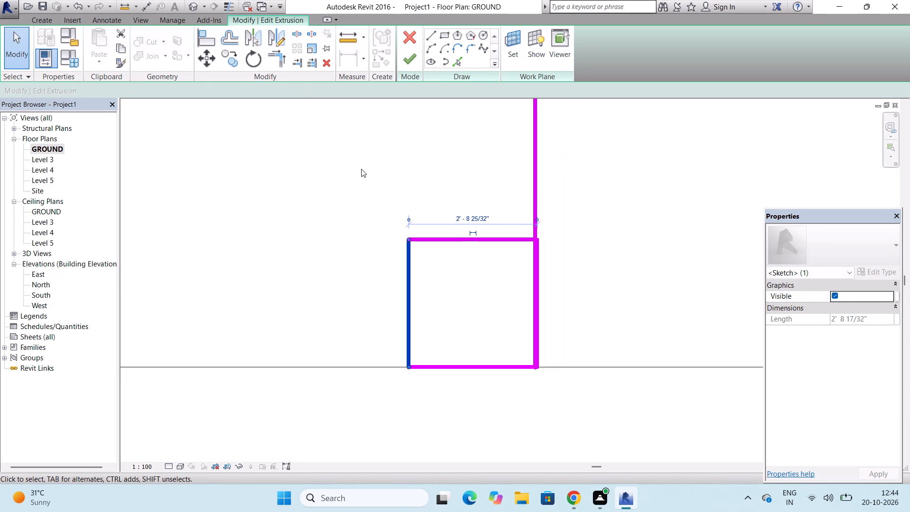
{"action": "left_click_drag", "start_coordinate": [360, 168], "coordinate": [570, 442]}
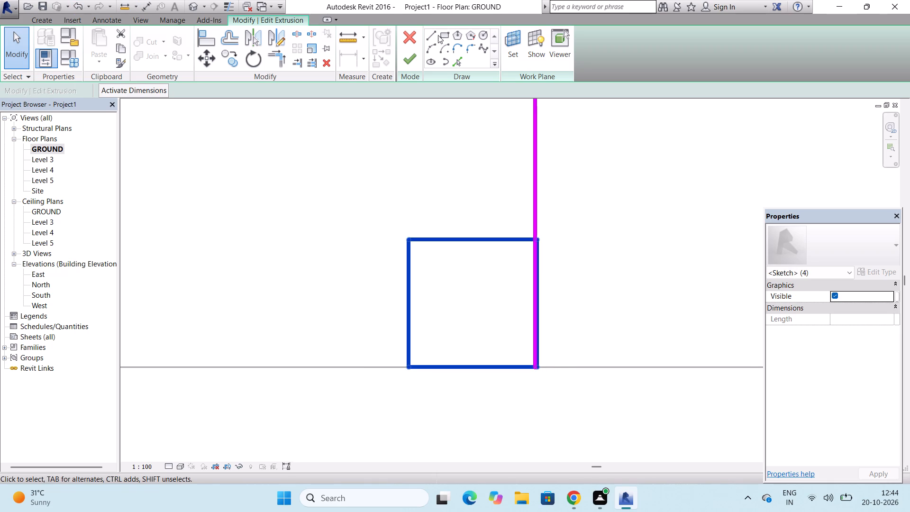
{"action": "left_click", "coordinate": [213, 54]}
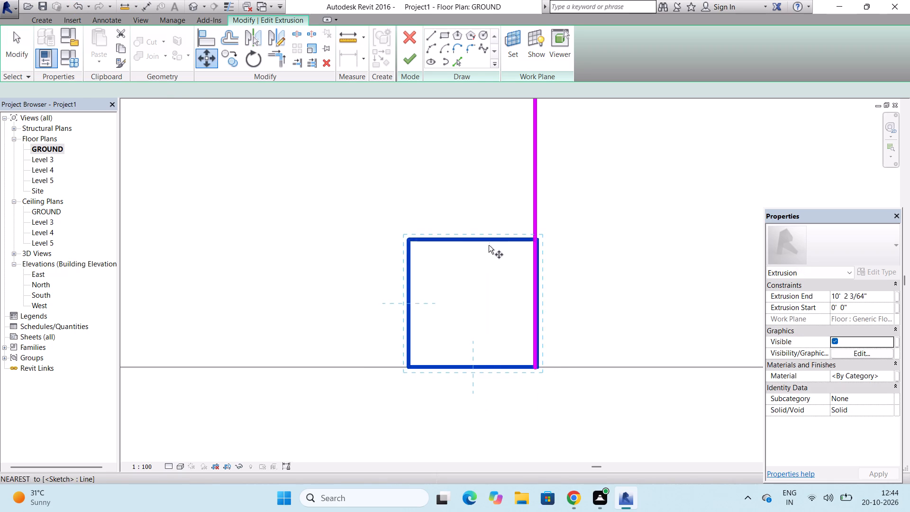
{"action": "scroll", "coordinate": [504, 242], "scroll_direction": "up", "scroll_amount": 9}
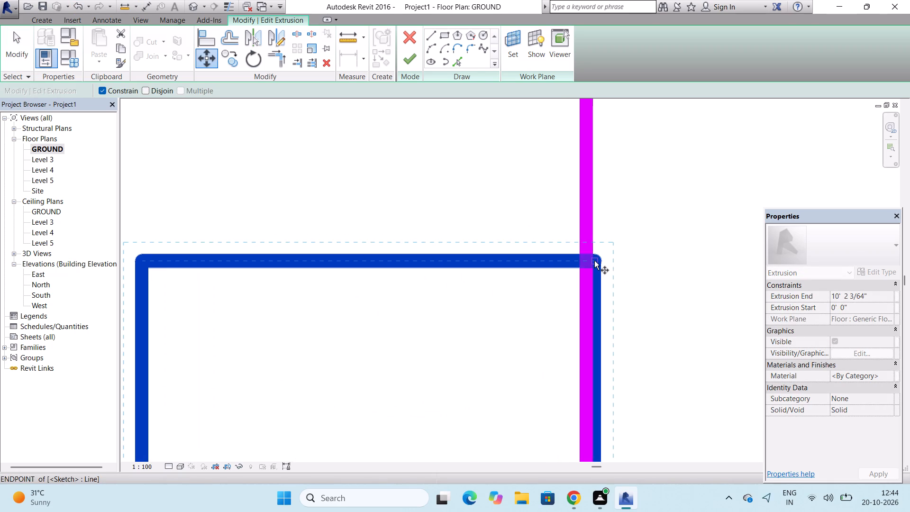
{"action": "left_click", "coordinate": [594, 261]}
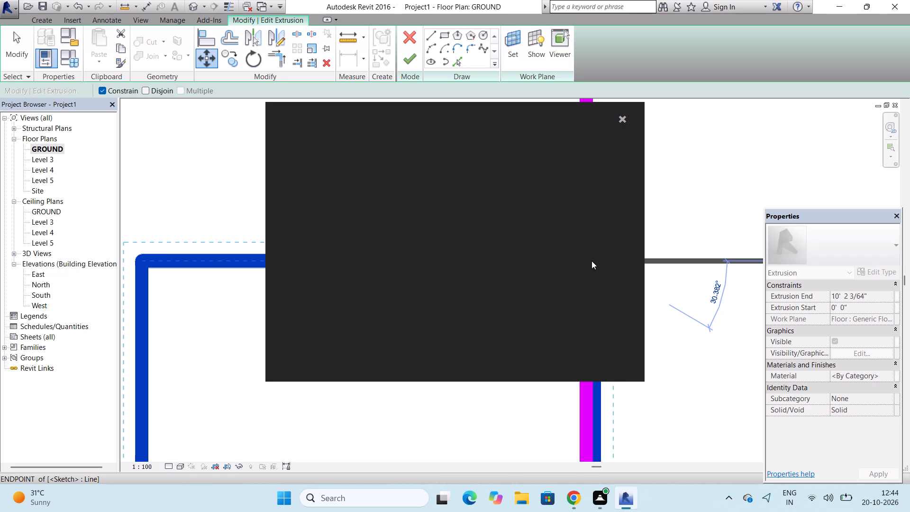
{"action": "left_click", "coordinate": [625, 117]}
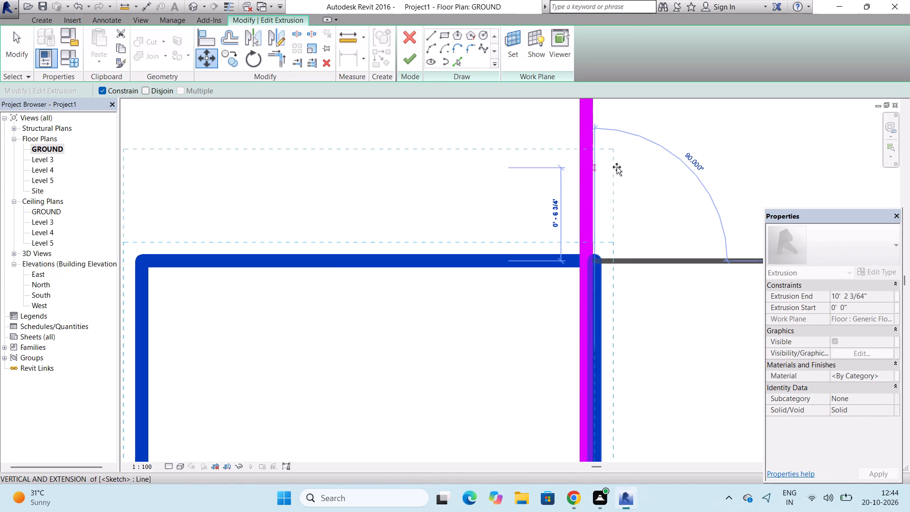
{"action": "left_click", "coordinate": [586, 262]}
{"action": "scroll", "coordinate": [627, 238], "scroll_direction": "down", "scroll_amount": 9}
{"action": "key", "text": "Escape"}
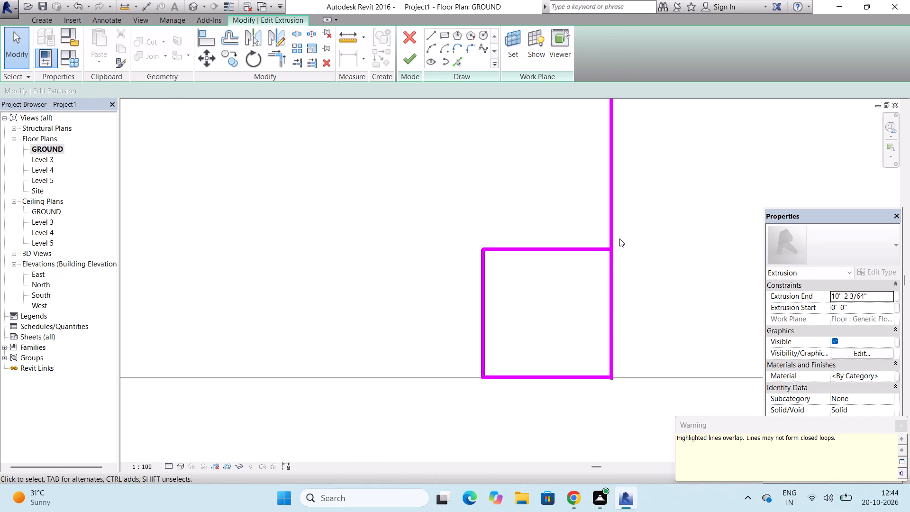
Delete the vertical guide line running from the window's west jamb to the slab's front edge.
{"action": "left_click_drag", "start_coordinate": [631, 223], "coordinate": [552, 214]}
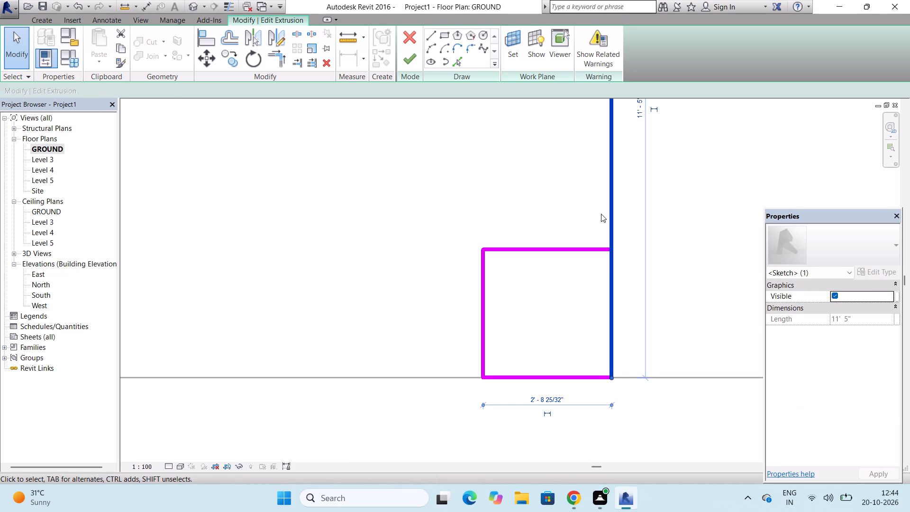
{"action": "key", "text": "Escape"}
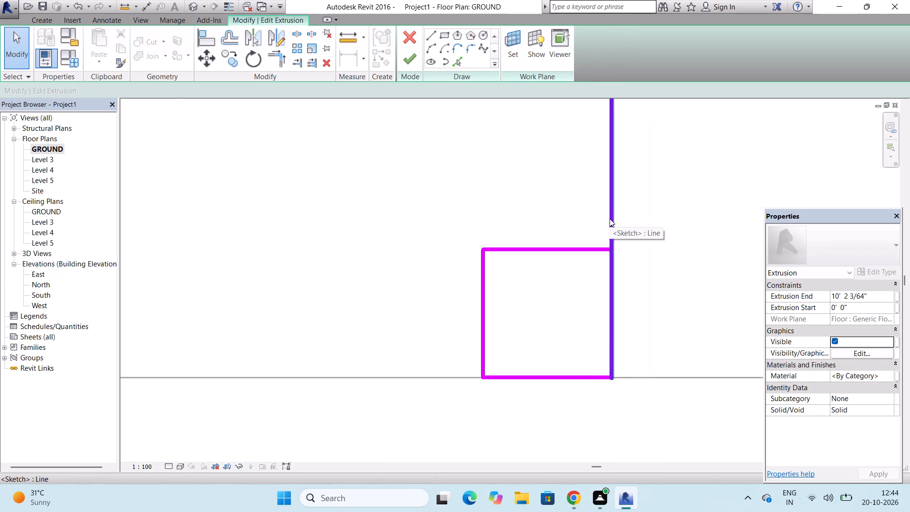
{"action": "left_click", "coordinate": [610, 219]}
{"action": "key", "text": "Delete"}
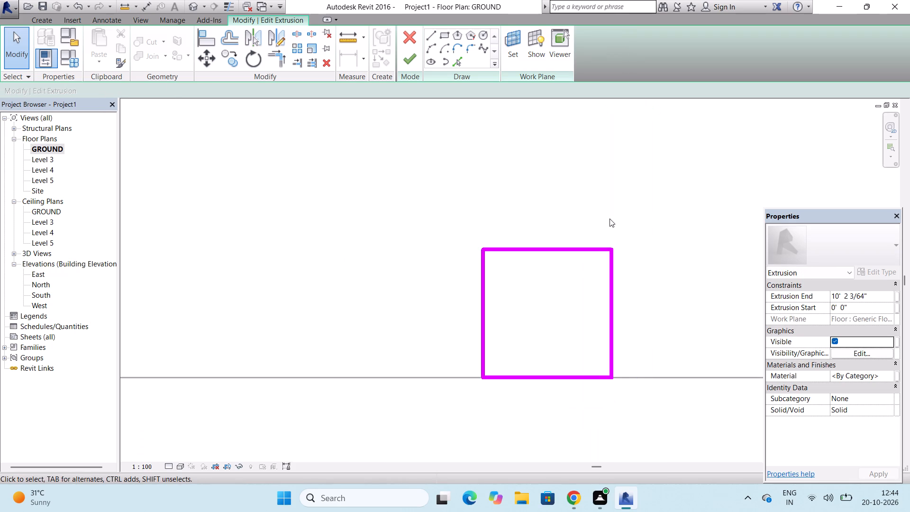
Finish the extrusion sketch containing the two square column profiles.
{"action": "scroll", "coordinate": [551, 272], "scroll_direction": "down", "scroll_amount": 4}
{"action": "scroll", "coordinate": [498, 319], "scroll_direction": "down", "scroll_amount": 5}
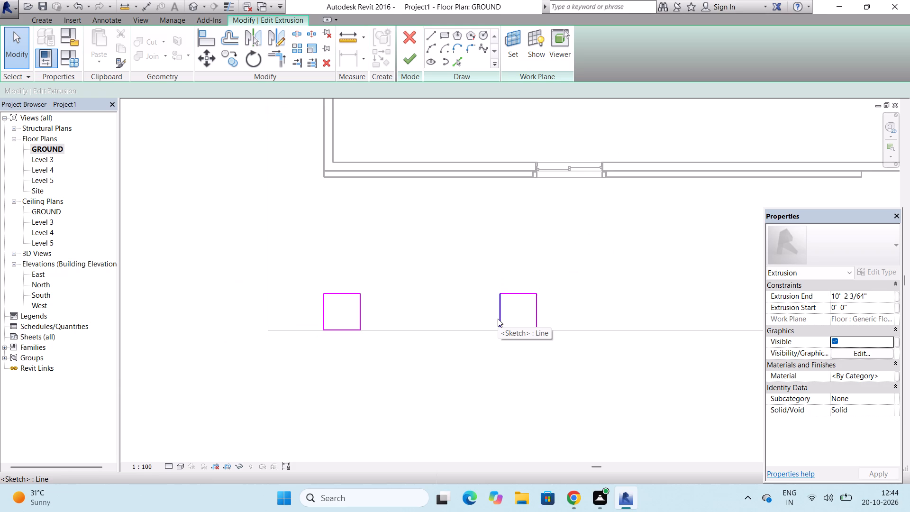
{"action": "left_click", "coordinate": [406, 61]}
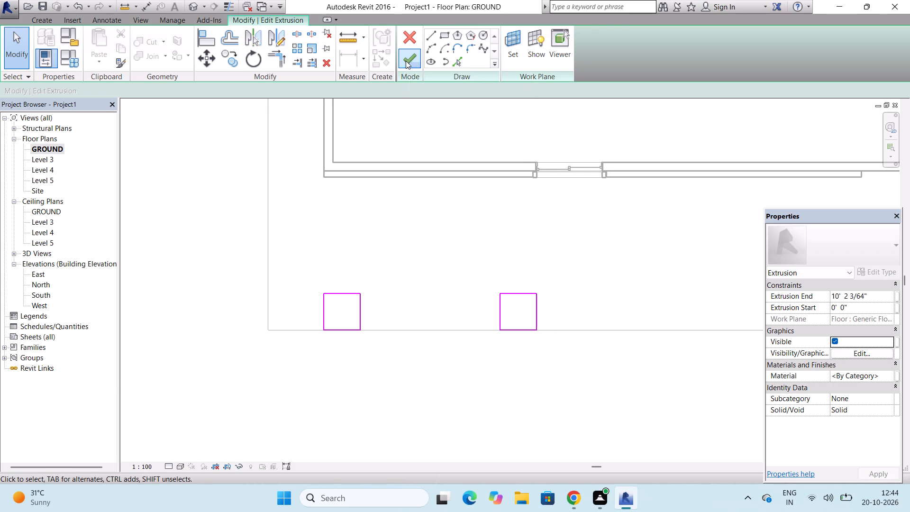
Switch to the 3D view and finish the in-place column model.
{"action": "left_click", "coordinate": [191, 10]}
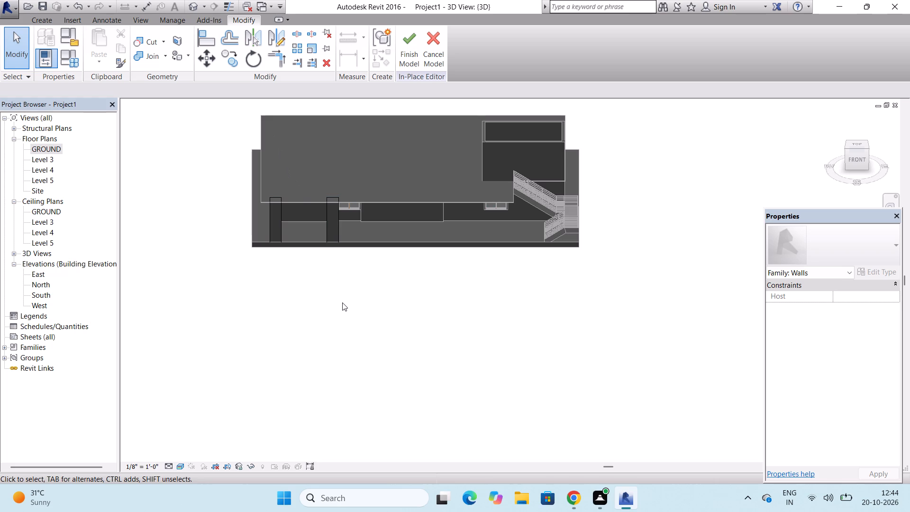
{"action": "key", "text": "Escape"}
{"action": "key", "text": "Escape"}
{"action": "key", "text": "Escape"}
{"action": "key", "text": "Escape"}
{"action": "key", "text": "Escape"}
{"action": "key", "text": "Escape"}
{"action": "key", "text": "Escape"}
{"action": "key", "text": "Escape"}
{"action": "key", "text": "Escape"}
{"action": "key", "text": "Escape"}
{"action": "key", "text": "Escape"}
{"action": "key", "text": "Escape"}
{"action": "key", "text": "Escape"}
{"action": "key", "text": "Escape"}
{"action": "key", "text": "Escape"}
{"action": "key", "text": "Escape"}
{"action": "key", "text": "Escape"}
{"action": "key", "text": "Escape"}
{"action": "key", "text": "Escape"}
{"action": "key", "text": "Escape"}
{"action": "left_click", "coordinate": [412, 53]}
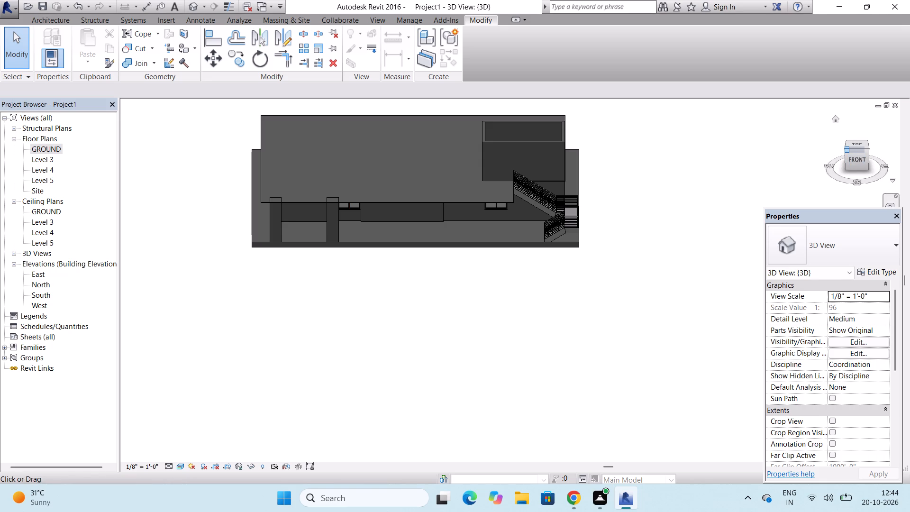
Check the columns in 3D, and in the South elevation lower both column tops to the roof slab's underside.
{"action": "left_click_drag", "start_coordinate": [846, 150], "coordinate": [725, 144]}
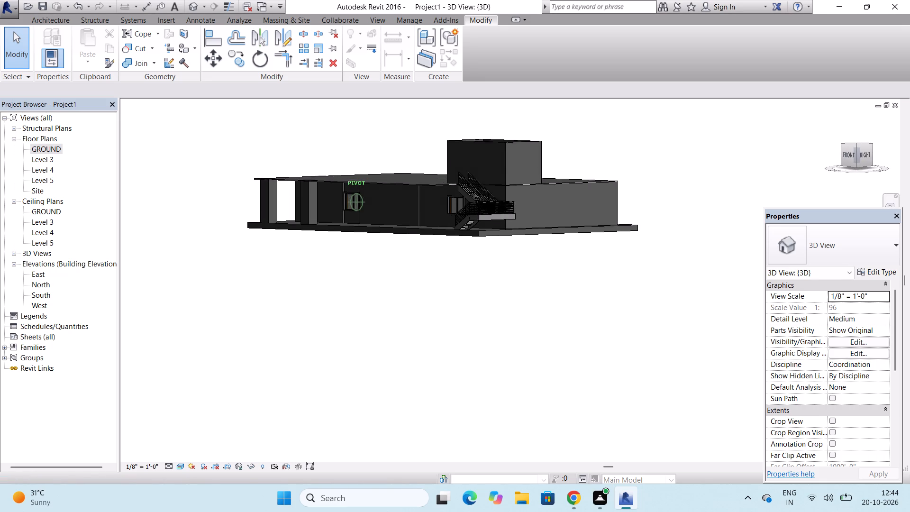
{"action": "left_click_drag", "start_coordinate": [725, 144], "coordinate": [810, 153]}
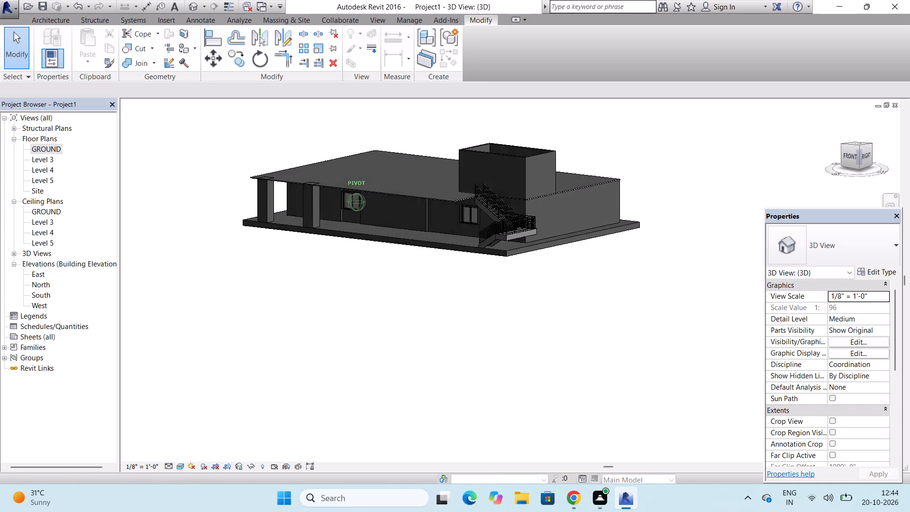
{"action": "left_click_drag", "start_coordinate": [810, 153], "coordinate": [854, 155]}
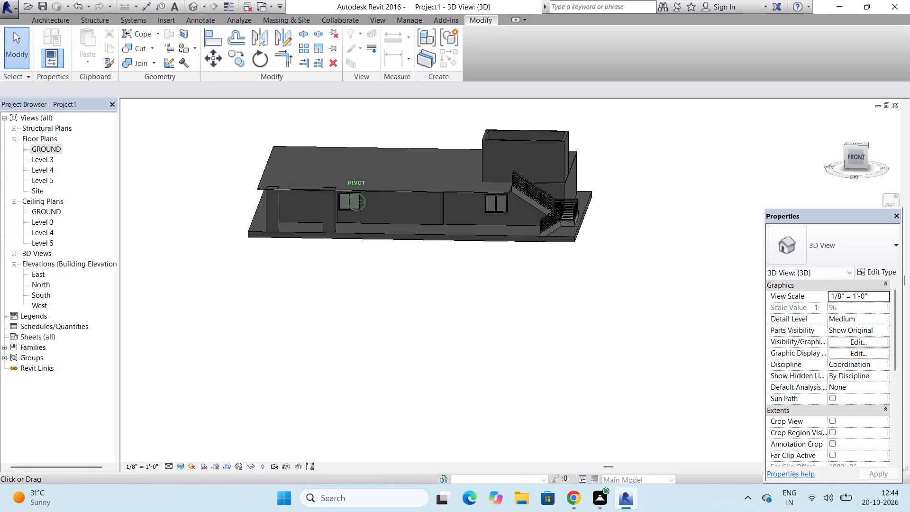
{"action": "left_click_drag", "start_coordinate": [854, 155], "coordinate": [857, 163]}
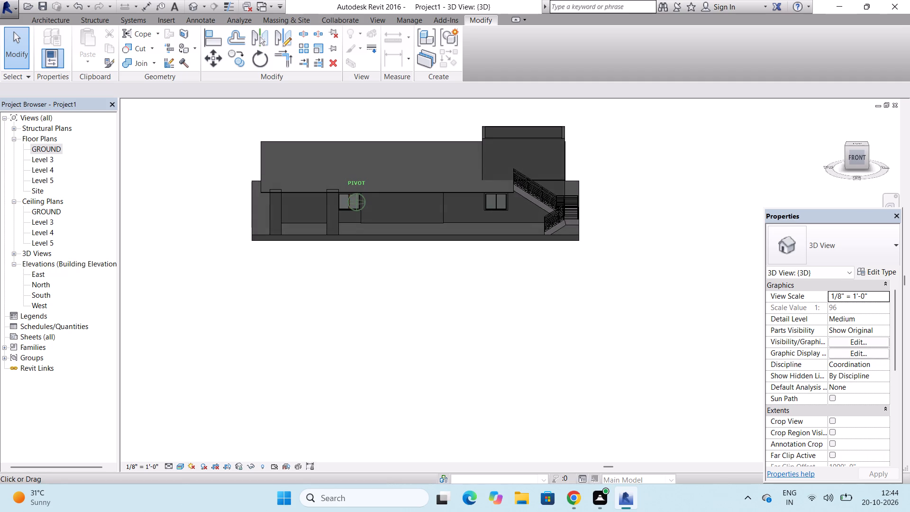
{"action": "left_click_drag", "start_coordinate": [857, 163], "coordinate": [857, 161]}
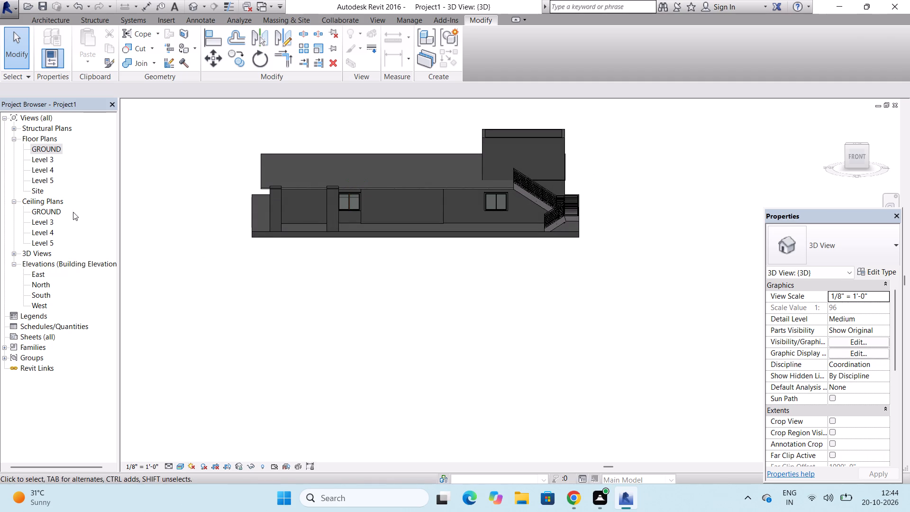
{"action": "double_click", "coordinate": [42, 298]}
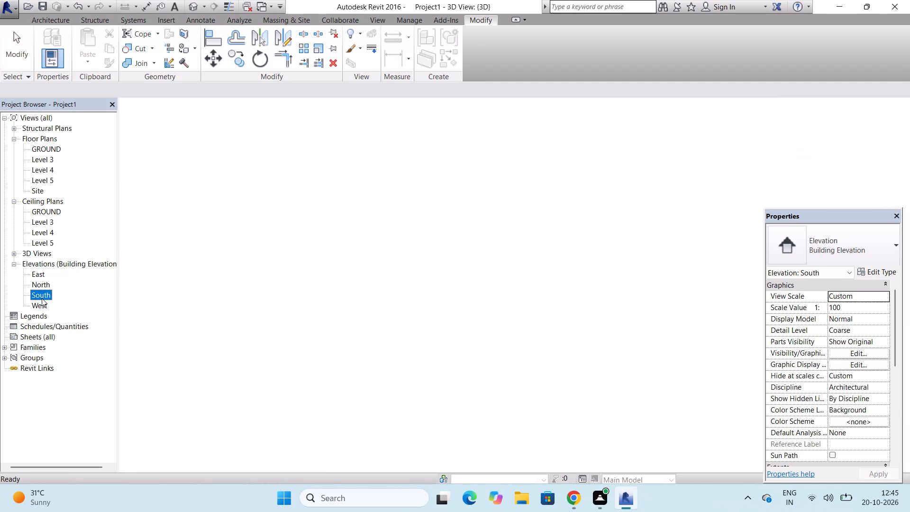
{"action": "scroll", "coordinate": [255, 264], "scroll_direction": "up", "scroll_amount": 1}
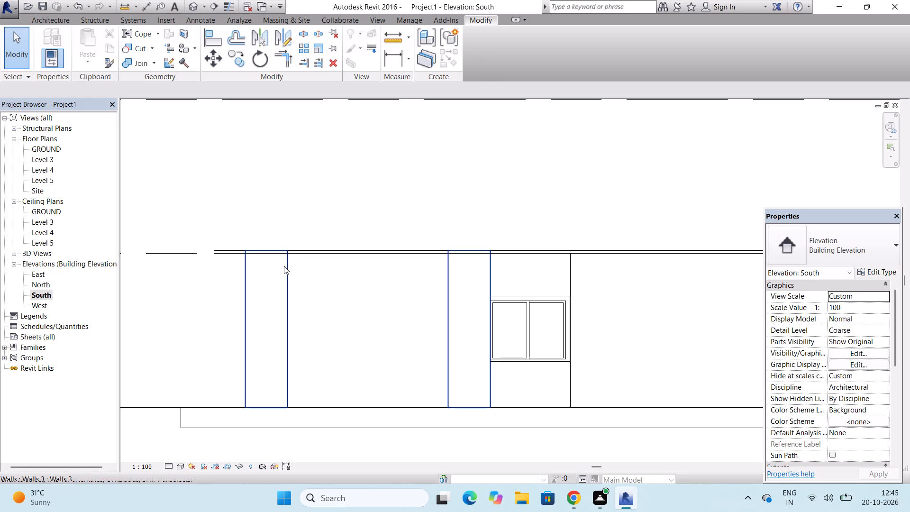
{"action": "left_click", "coordinate": [284, 266]}
{"action": "scroll", "coordinate": [273, 253], "scroll_direction": "up", "scroll_amount": 3}
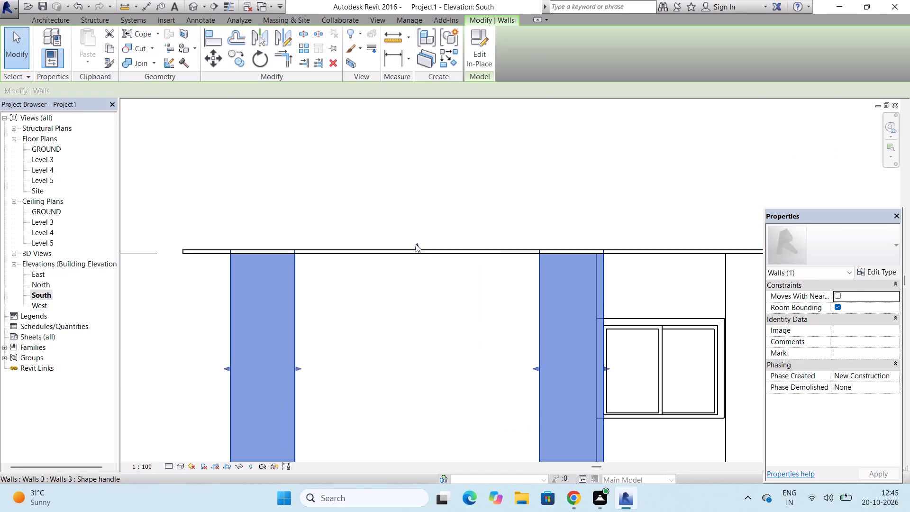
{"action": "left_click_drag", "start_coordinate": [416, 245], "coordinate": [416, 250]}
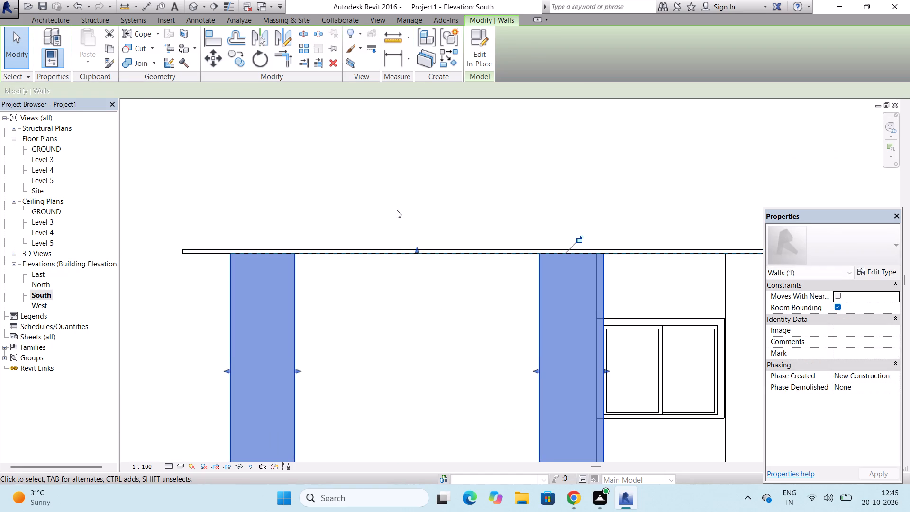
{"action": "key", "text": "Escape"}
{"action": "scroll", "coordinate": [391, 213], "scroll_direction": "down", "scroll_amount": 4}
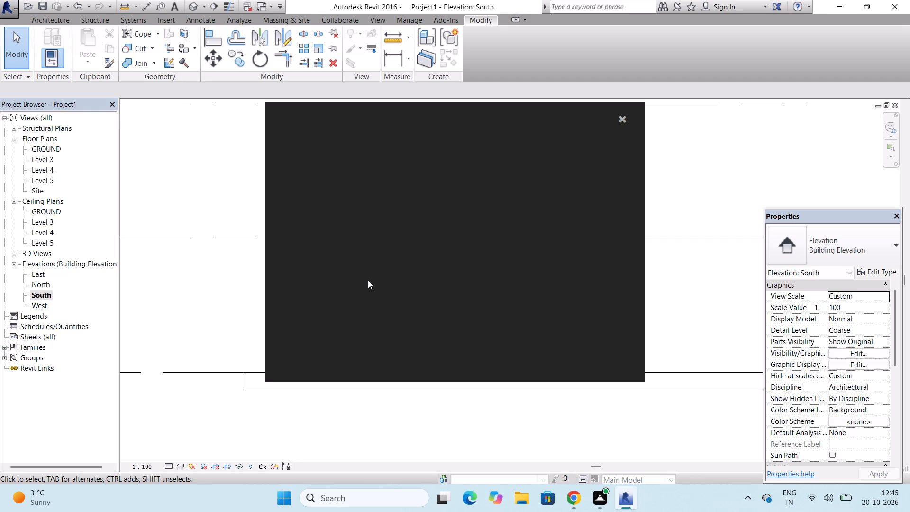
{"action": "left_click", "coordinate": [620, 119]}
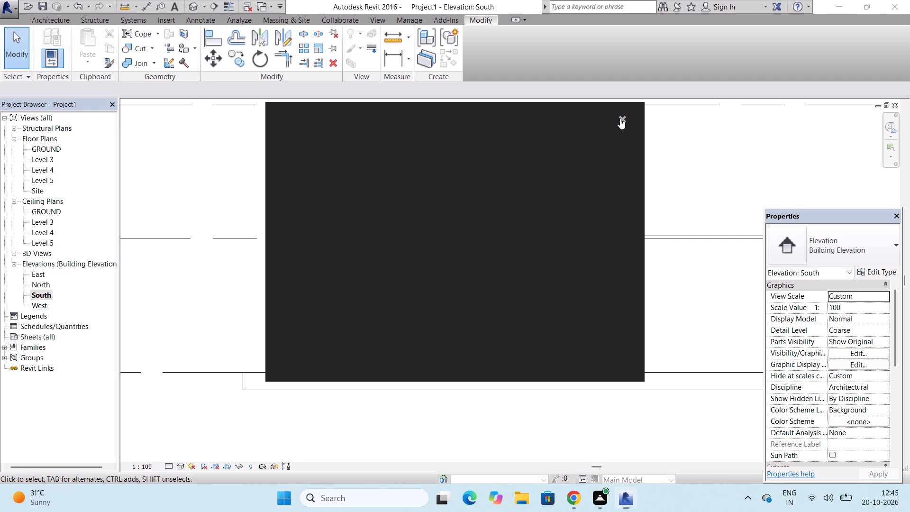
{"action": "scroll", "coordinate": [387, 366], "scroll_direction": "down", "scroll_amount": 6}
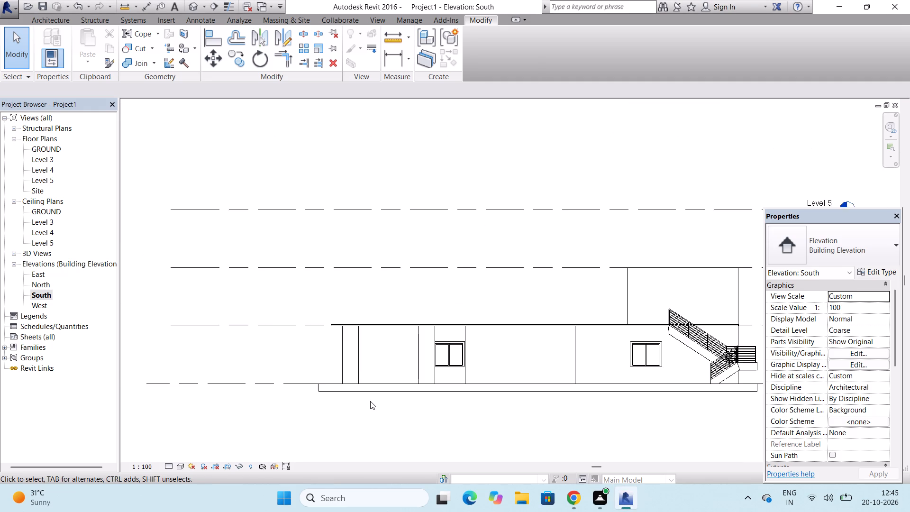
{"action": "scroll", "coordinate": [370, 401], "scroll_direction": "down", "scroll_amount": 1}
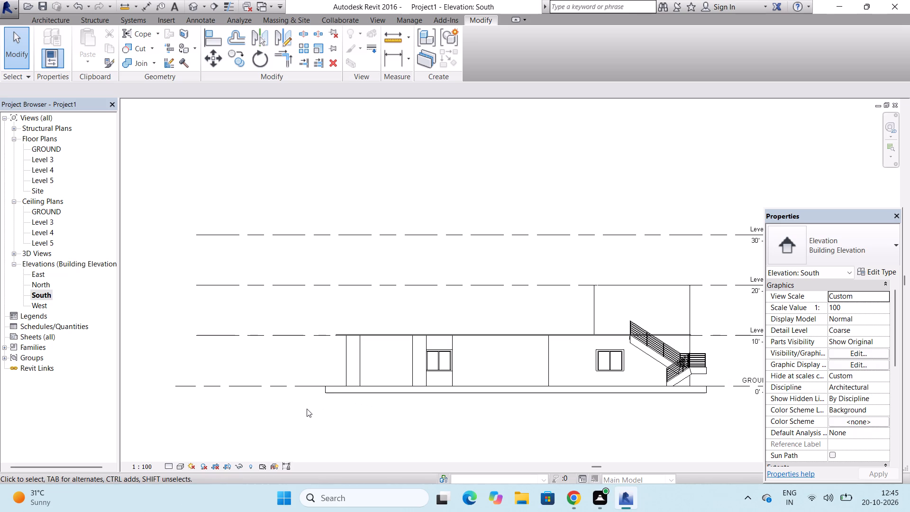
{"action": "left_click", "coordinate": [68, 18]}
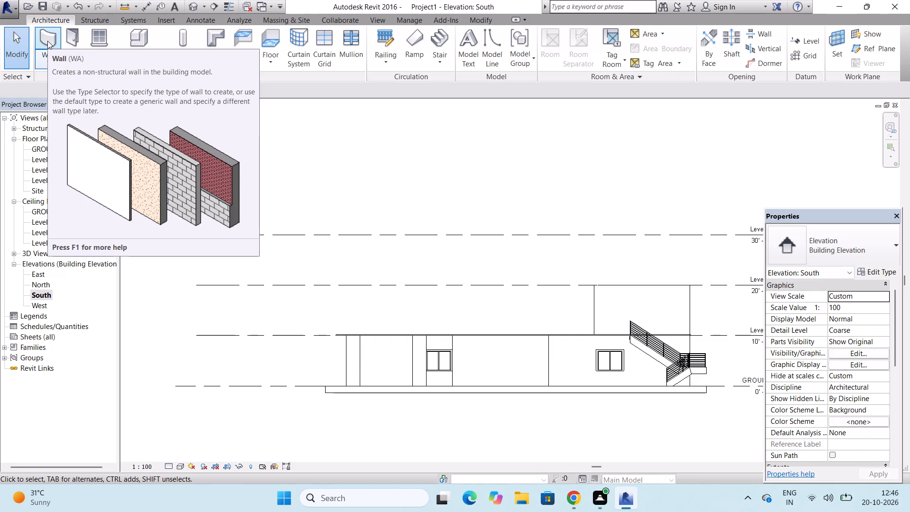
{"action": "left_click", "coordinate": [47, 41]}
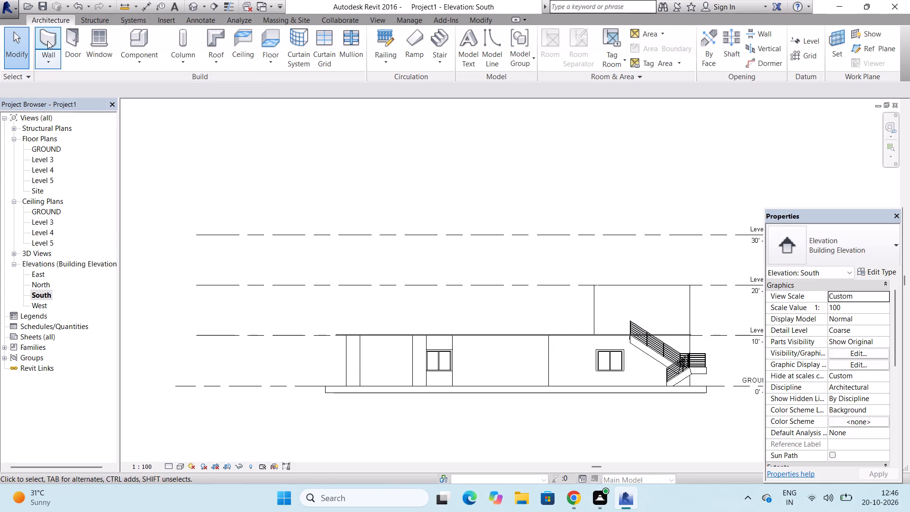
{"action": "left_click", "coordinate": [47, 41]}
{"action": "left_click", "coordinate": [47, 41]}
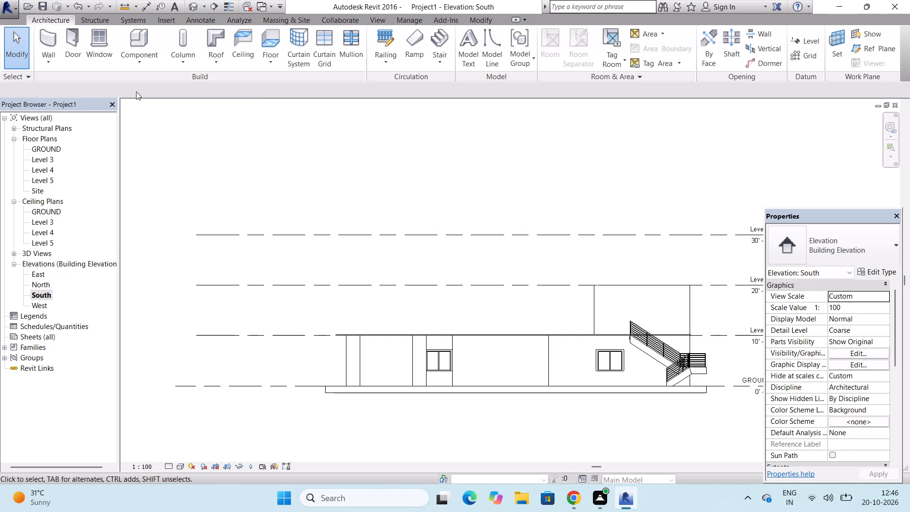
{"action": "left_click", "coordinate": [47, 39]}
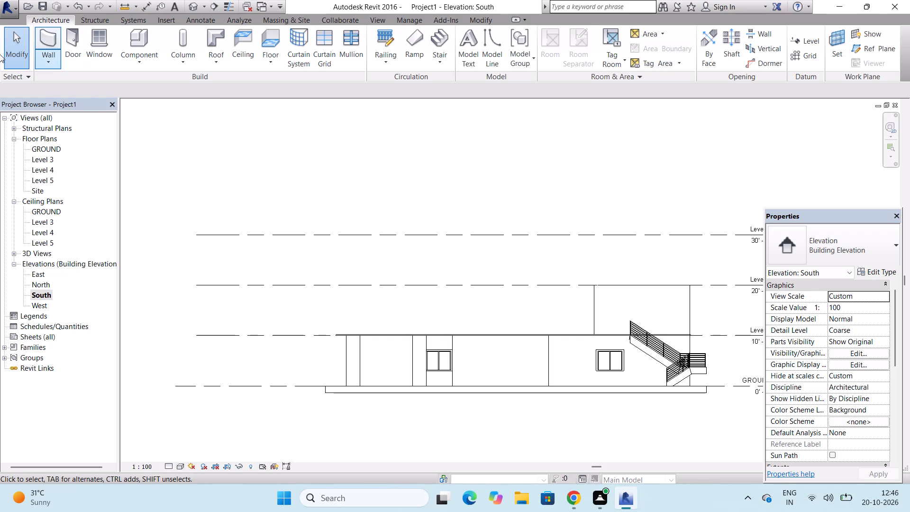
On the GROUND plan, draw a Generic - 9" wall about 52 ft long along the floor slab's full west edge.
{"action": "double_click", "coordinate": [57, 148]}
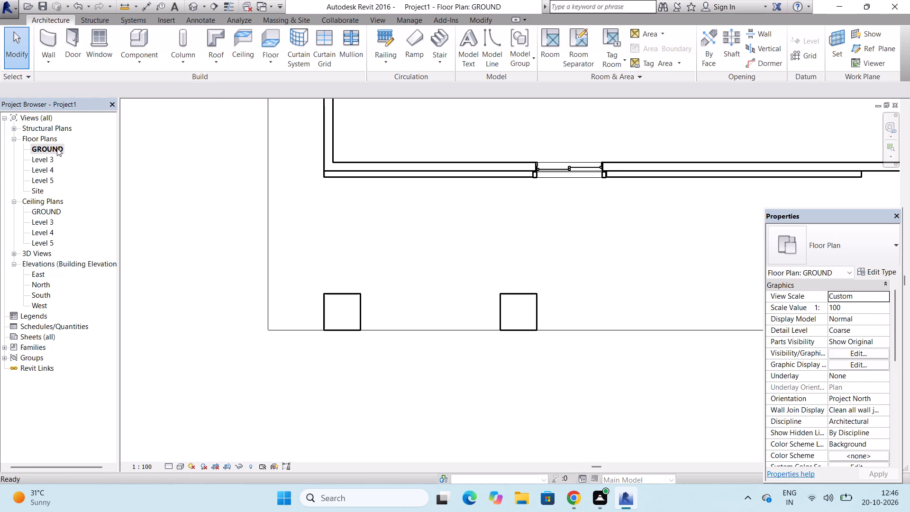
{"action": "left_click", "coordinate": [50, 40]}
{"action": "scroll", "coordinate": [437, 254], "scroll_direction": "down", "scroll_amount": 4}
{"action": "scroll", "coordinate": [401, 329], "scroll_direction": "down", "scroll_amount": 4}
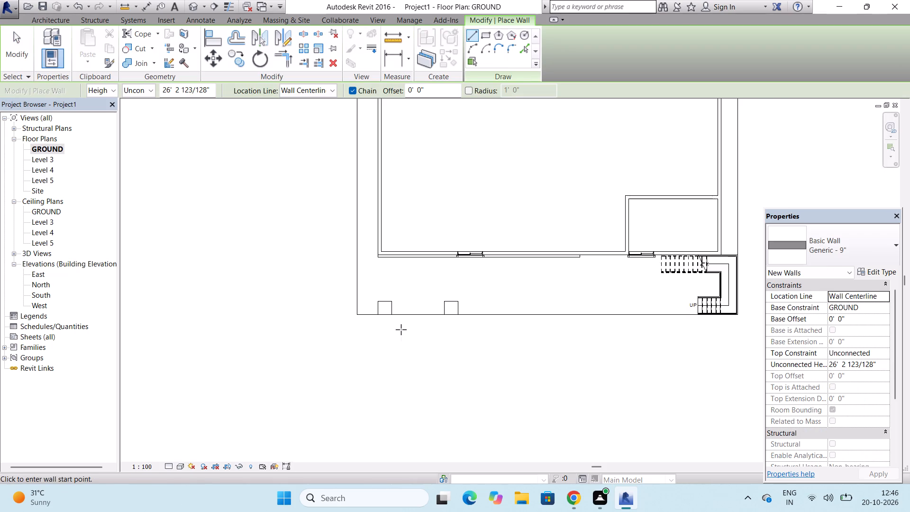
{"action": "scroll", "coordinate": [401, 329], "scroll_direction": "down", "scroll_amount": 2}
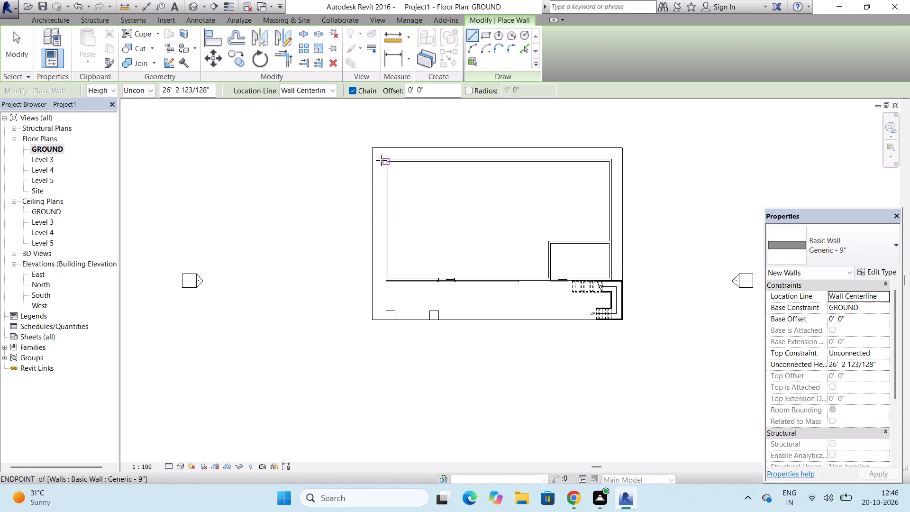
{"action": "left_click", "coordinate": [374, 150]}
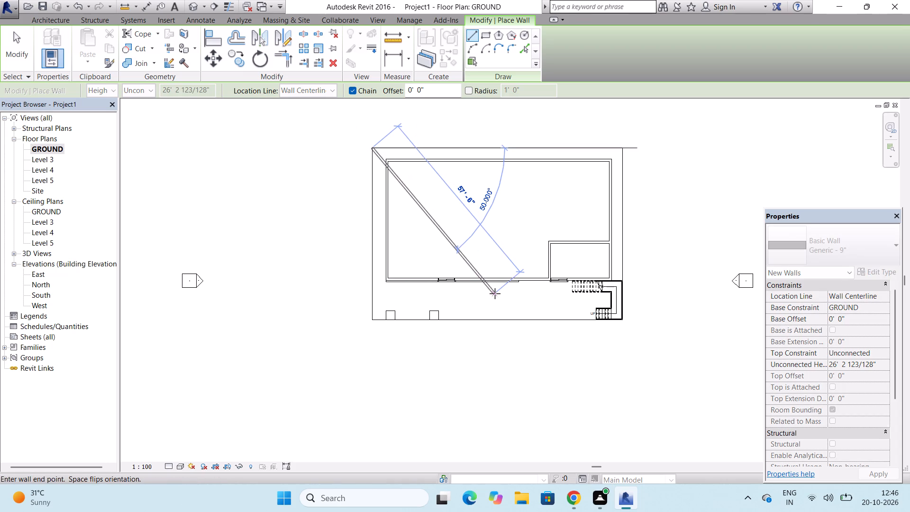
{"action": "left_click", "coordinate": [371, 320]}
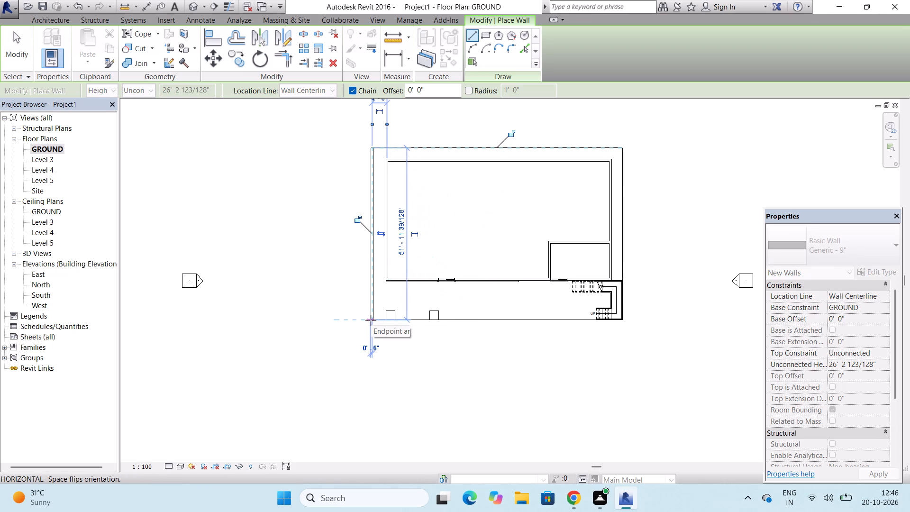
{"action": "key", "text": "Escape"}
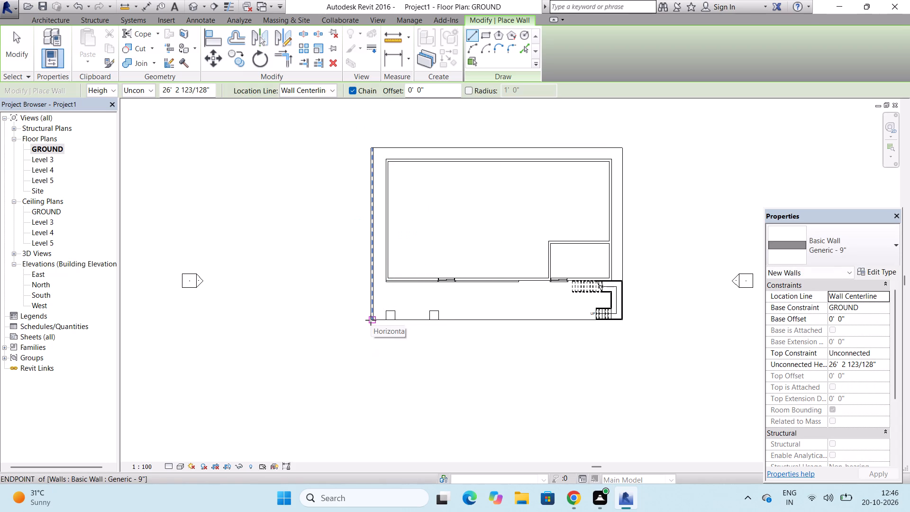
Draw a Generic - 9" wall about 76' 6" long from the west wall's north end along the slab's north edge, past its east edge.
{"action": "scroll", "coordinate": [382, 152], "scroll_direction": "up", "scroll_amount": 7}
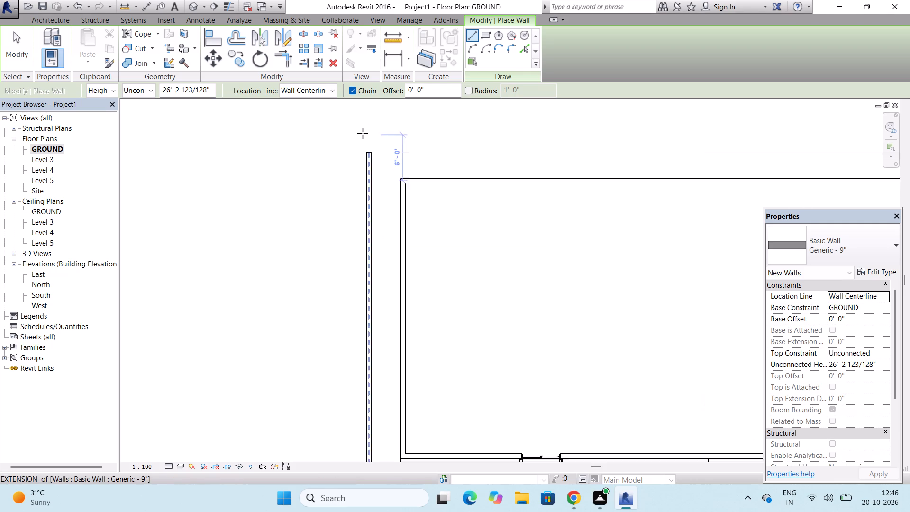
{"action": "scroll", "coordinate": [363, 133], "scroll_direction": "up", "scroll_amount": 2}
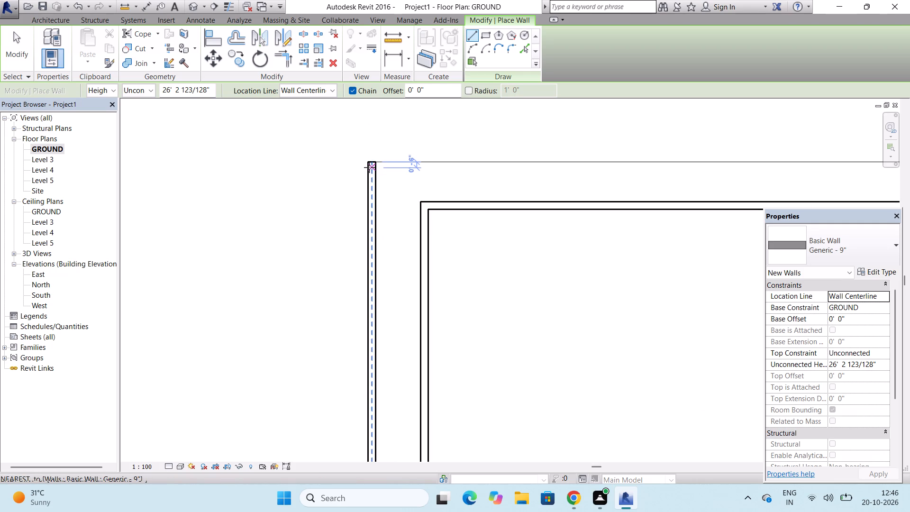
{"action": "left_click", "coordinate": [369, 167]}
{"action": "scroll", "coordinate": [369, 167], "scroll_direction": "down", "scroll_amount": 2}
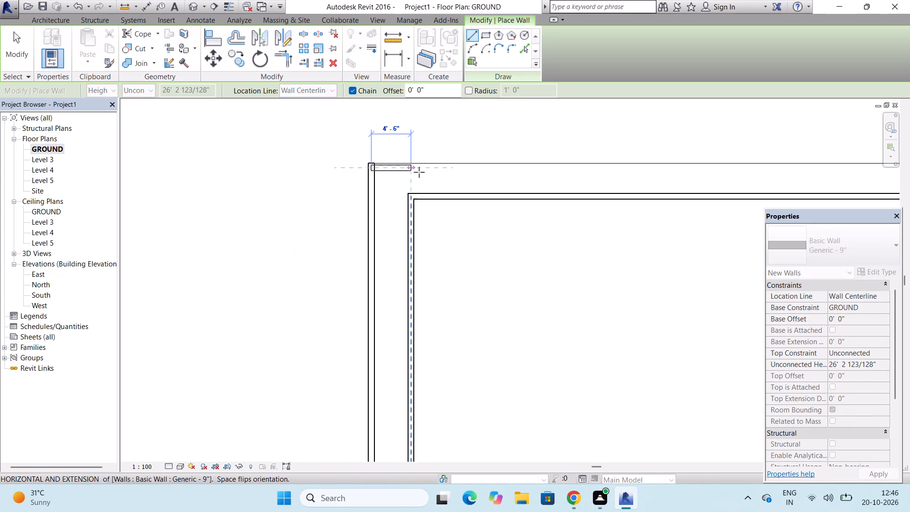
{"action": "scroll", "coordinate": [431, 172], "scroll_direction": "down", "scroll_amount": 6}
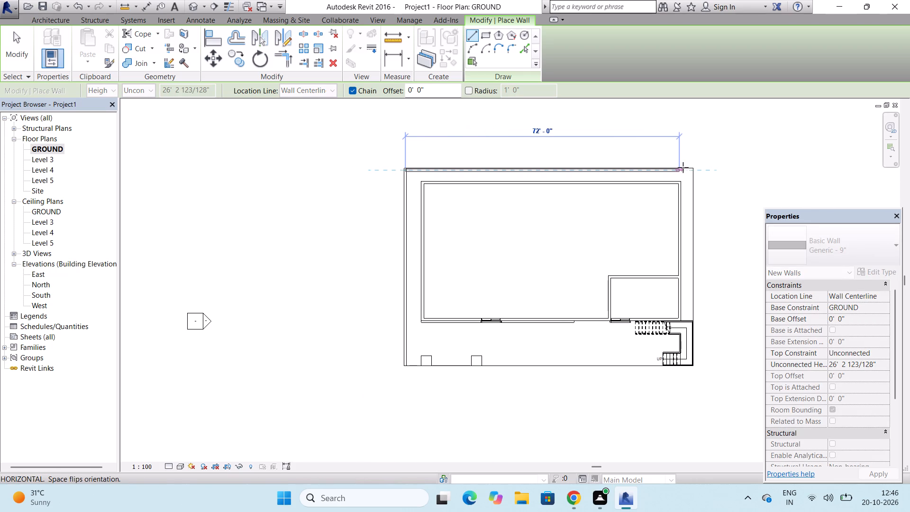
{"action": "left_click", "coordinate": [697, 167]}
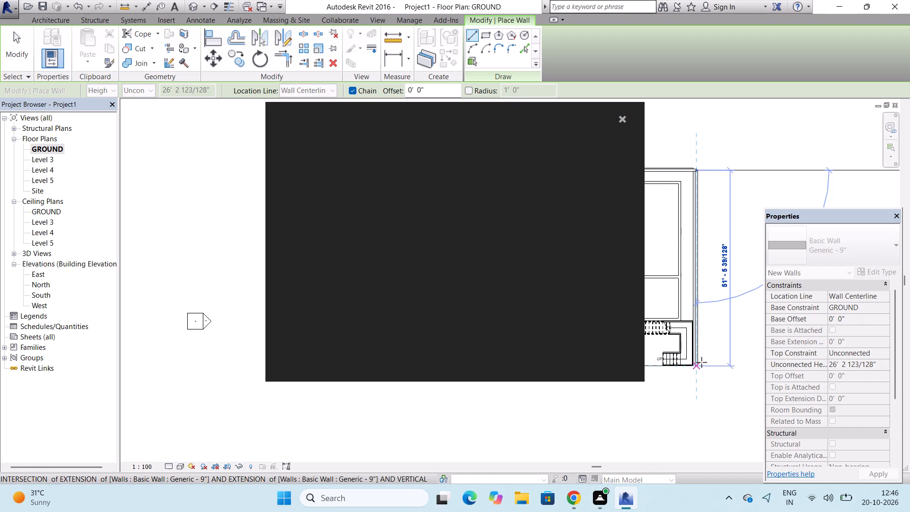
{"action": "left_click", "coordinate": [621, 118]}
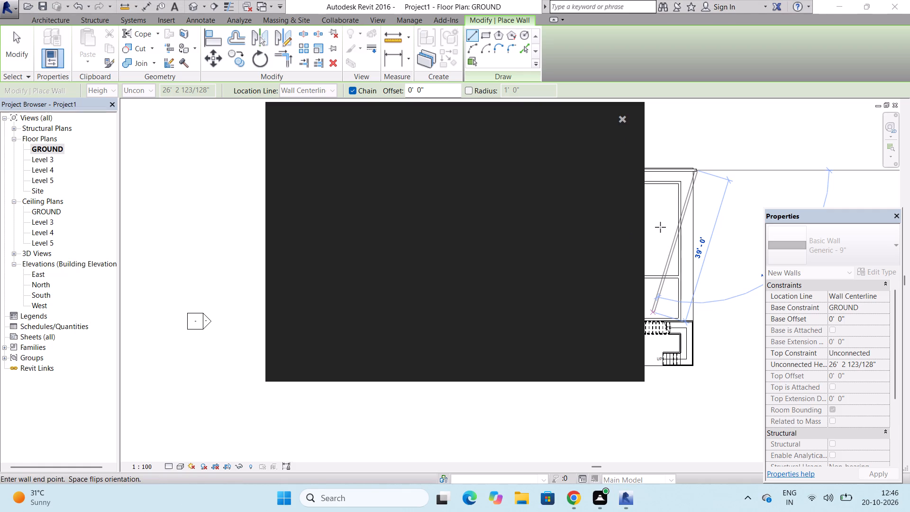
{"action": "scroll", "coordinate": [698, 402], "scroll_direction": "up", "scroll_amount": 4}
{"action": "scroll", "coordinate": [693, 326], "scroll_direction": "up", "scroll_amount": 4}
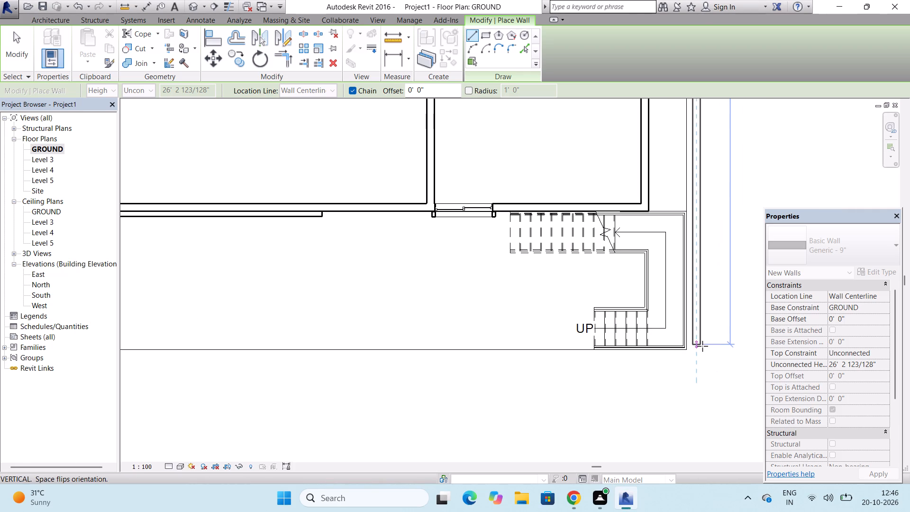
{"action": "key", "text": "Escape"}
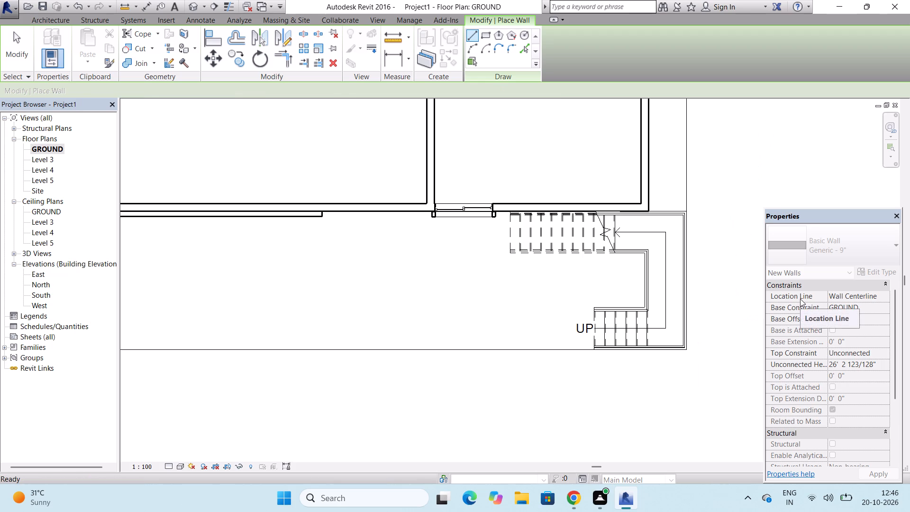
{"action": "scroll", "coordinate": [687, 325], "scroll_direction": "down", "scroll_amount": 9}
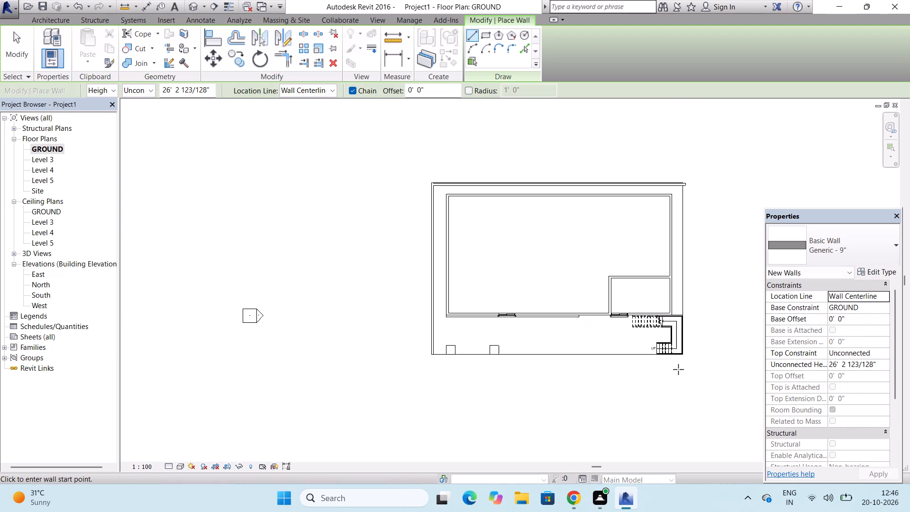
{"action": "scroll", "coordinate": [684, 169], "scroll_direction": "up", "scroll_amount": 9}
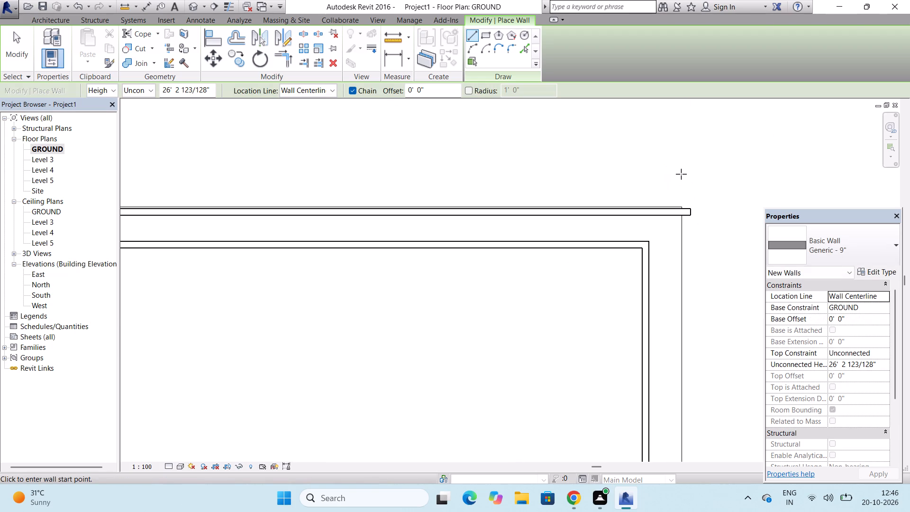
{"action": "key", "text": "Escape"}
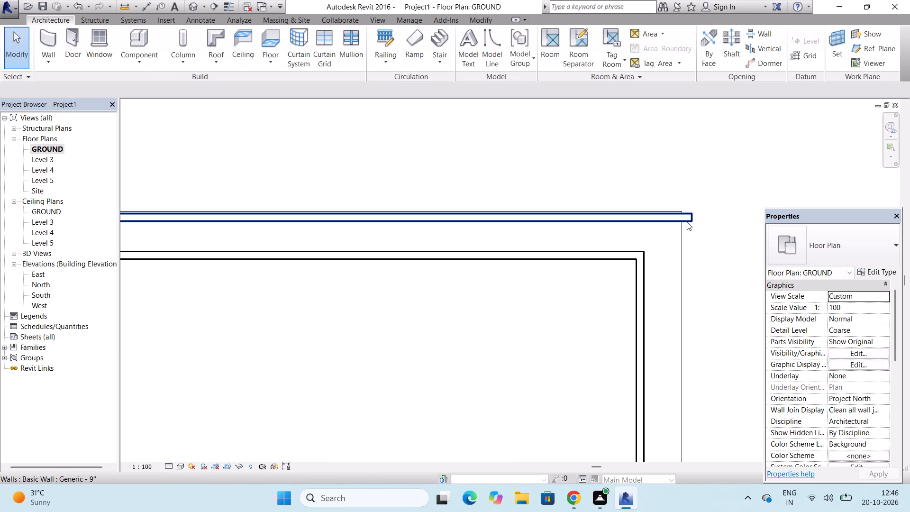
Shorten the north wall by pulling its east end back to just inside the slab's east edge.
{"action": "left_click", "coordinate": [693, 217]}
{"action": "left_click_drag", "start_coordinate": [691, 217], "coordinate": [689, 217]}
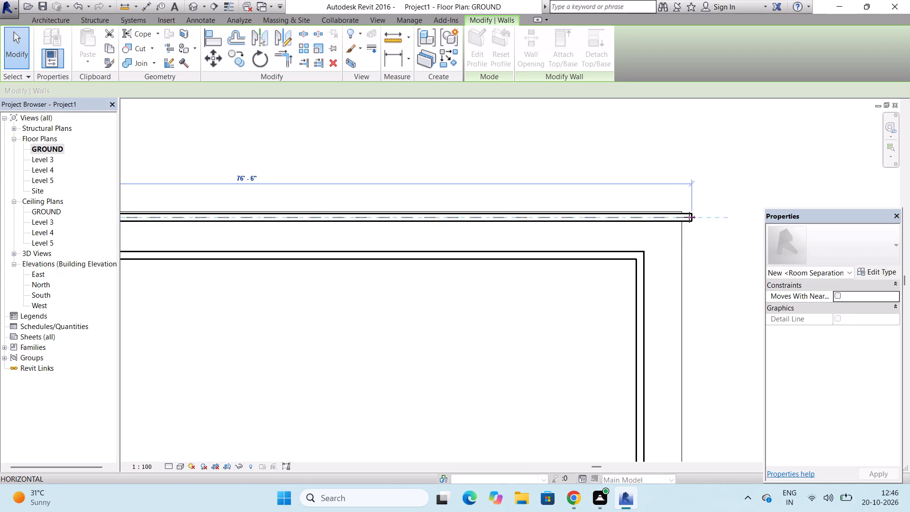
{"action": "left_click_drag", "start_coordinate": [689, 217], "coordinate": [680, 218]}
{"action": "scroll", "coordinate": [630, 218], "scroll_direction": "up", "scroll_amount": 4}
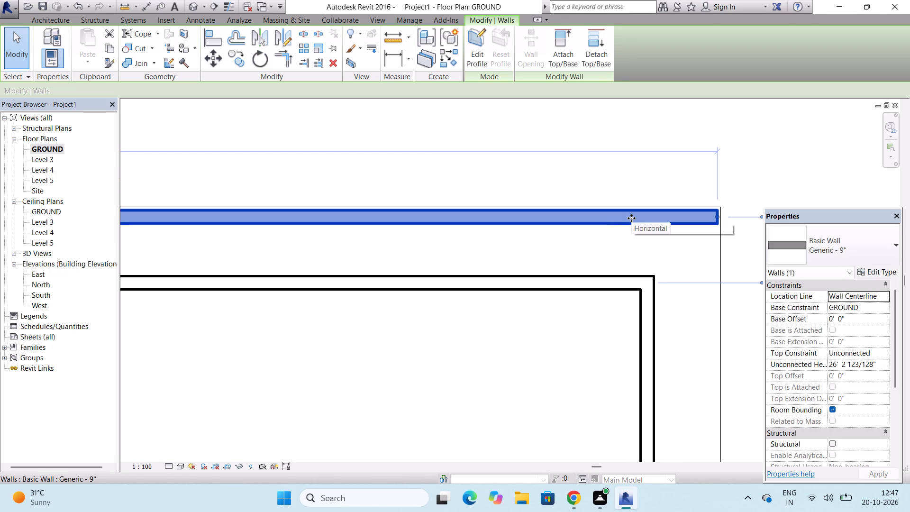
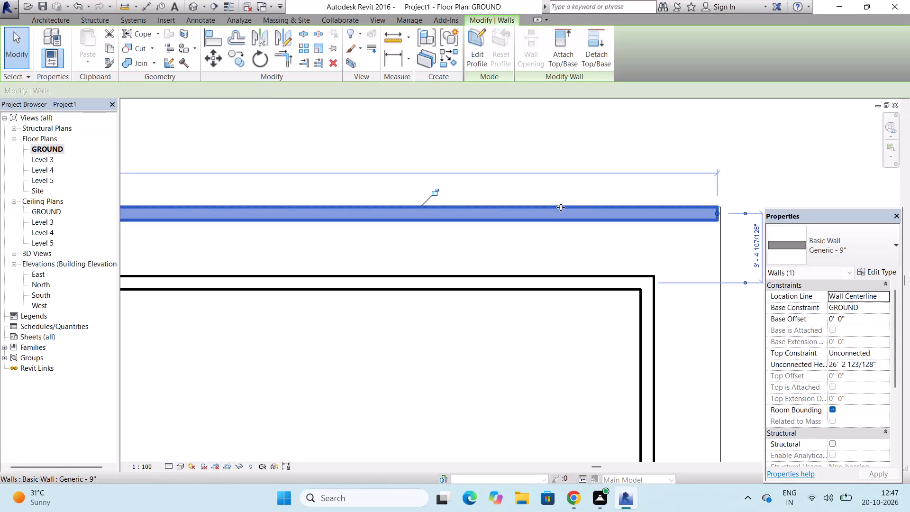
Delete the Generic - 9" walls along the floor slab's north and west edges on the GROUND plan.
{"action": "scroll", "coordinate": [561, 207], "scroll_direction": "up", "scroll_amount": 5}
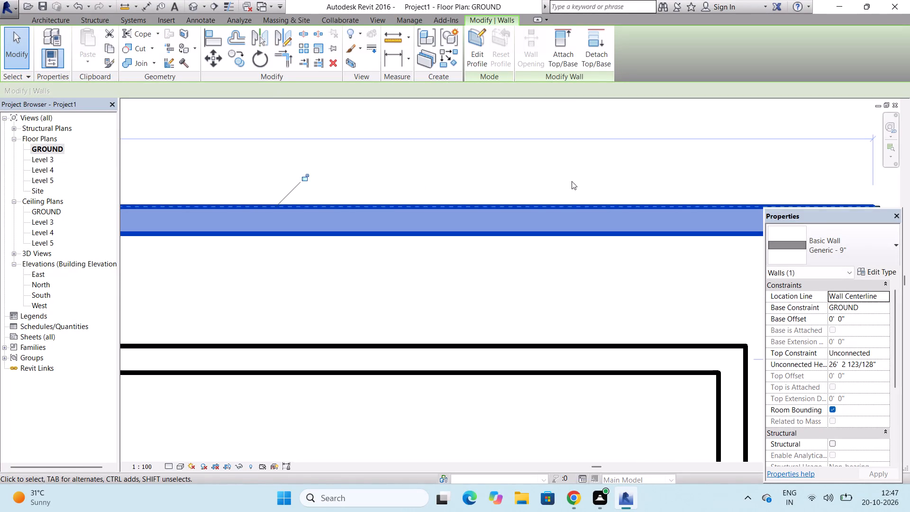
{"action": "scroll", "coordinate": [540, 183], "scroll_direction": "down", "scroll_amount": 3}
{"action": "key", "text": "Delete"}
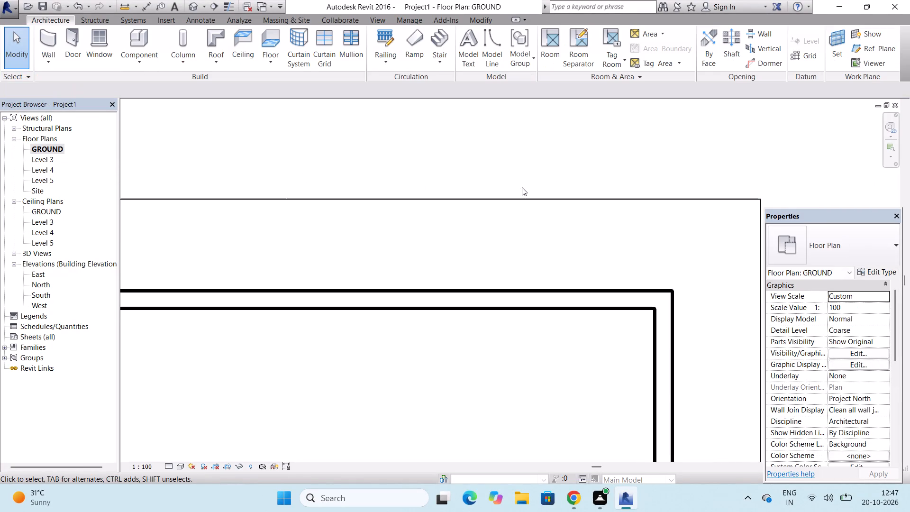
{"action": "scroll", "coordinate": [533, 186], "scroll_direction": "down", "scroll_amount": 18}
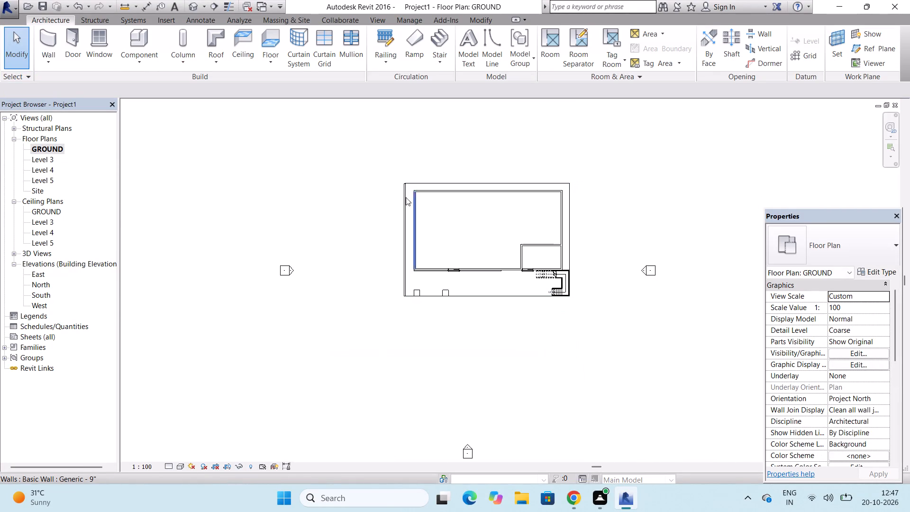
{"action": "scroll", "coordinate": [400, 197], "scroll_direction": "up", "scroll_amount": 8}
{"action": "left_click", "coordinate": [411, 187]}
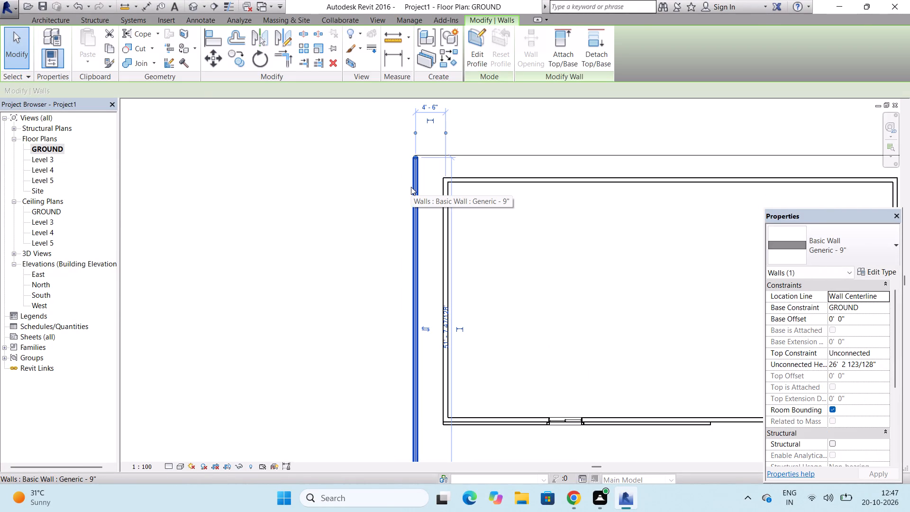
{"action": "key", "text": "Delete"}
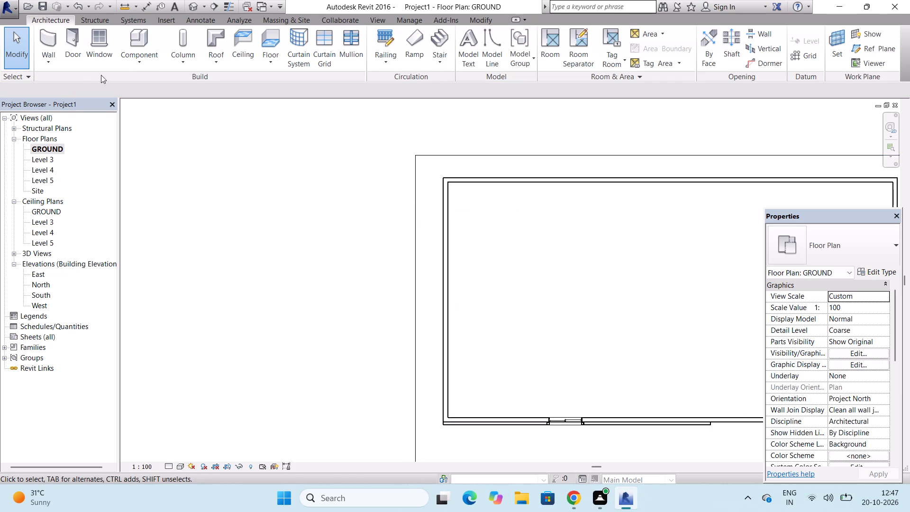
Draw a rectangle of Generic - 9" walls from the slab's northwest corner to the stair railing's endpoint at the slab's southeast corner.
{"action": "left_click", "coordinate": [45, 39]}
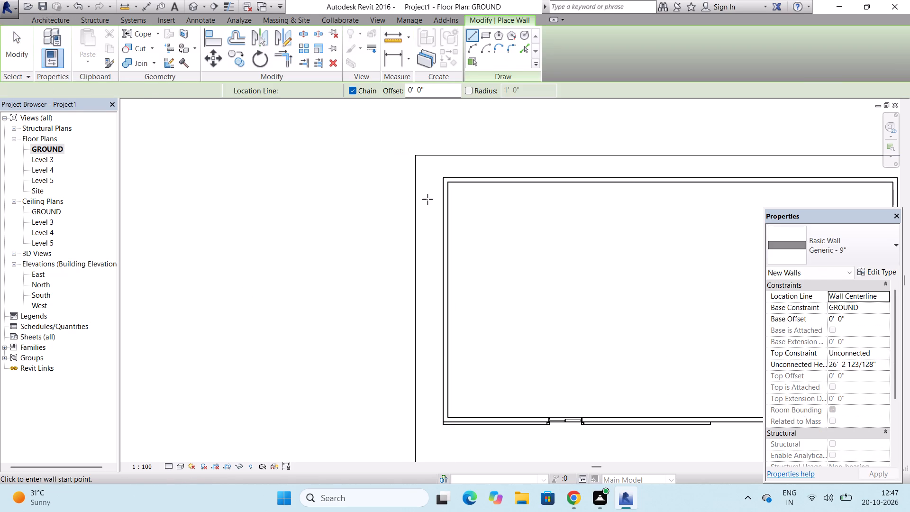
{"action": "left_click", "coordinate": [413, 156]}
{"action": "scroll", "coordinate": [413, 156], "scroll_direction": "down", "scroll_amount": 4}
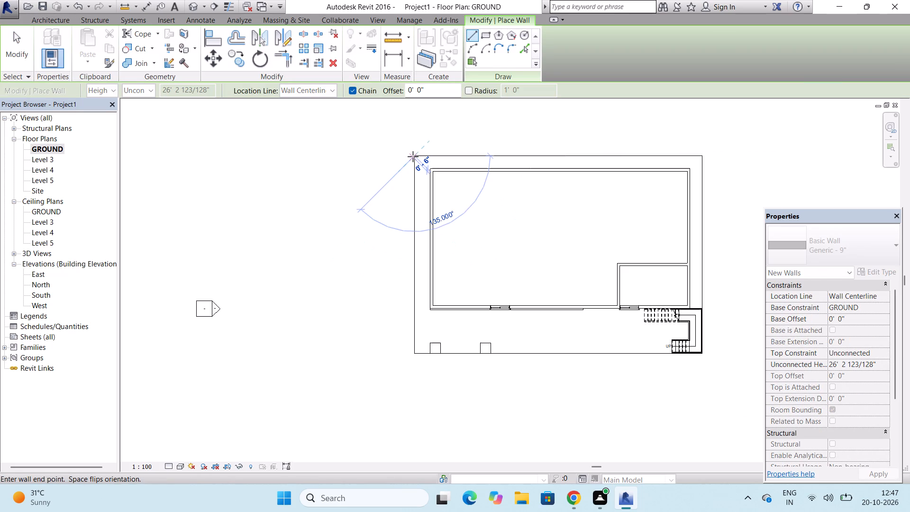
{"action": "scroll", "coordinate": [413, 156], "scroll_direction": "down", "scroll_amount": 1}
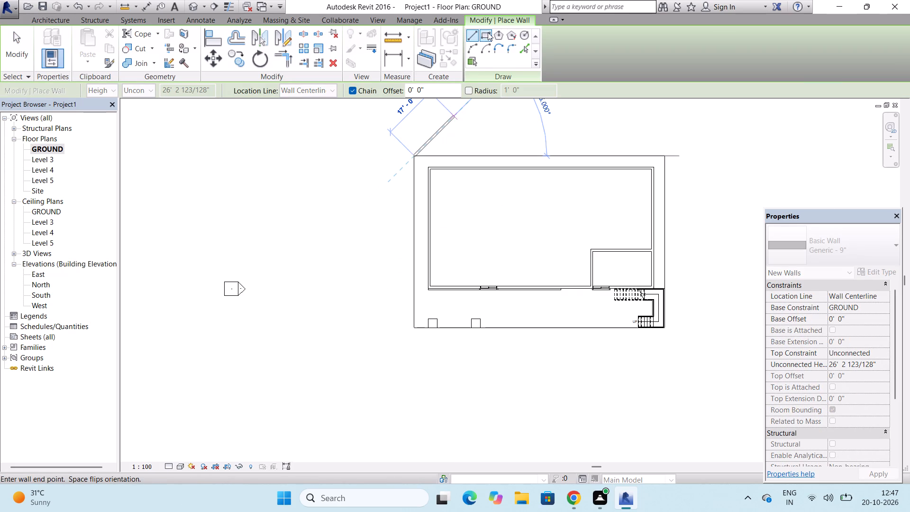
{"action": "left_click", "coordinate": [488, 32]}
{"action": "left_click", "coordinate": [415, 154]}
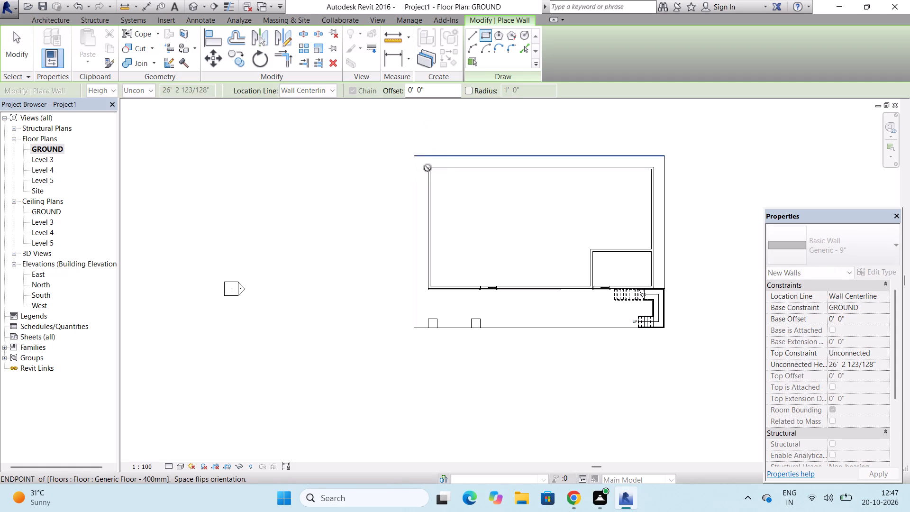
{"action": "scroll", "coordinate": [667, 318], "scroll_direction": "up", "scroll_amount": 11}
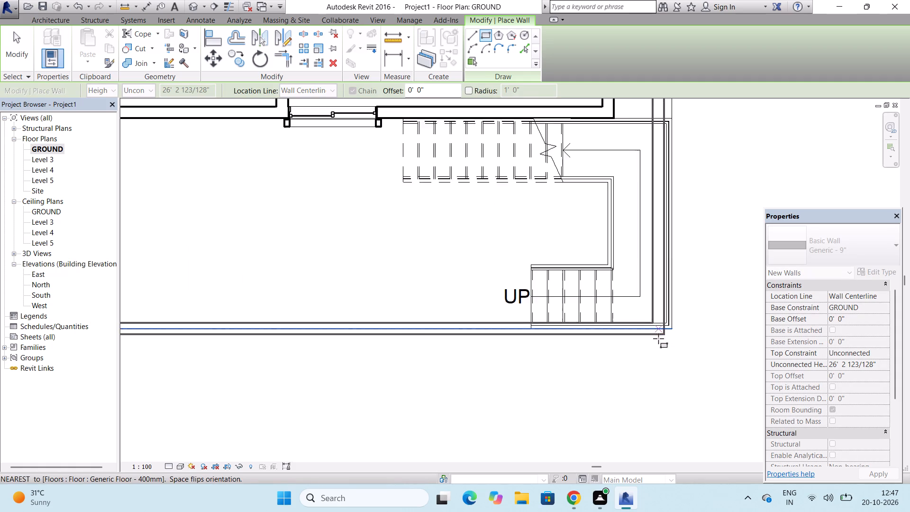
{"action": "scroll", "coordinate": [658, 338], "scroll_direction": "up", "scroll_amount": 4}
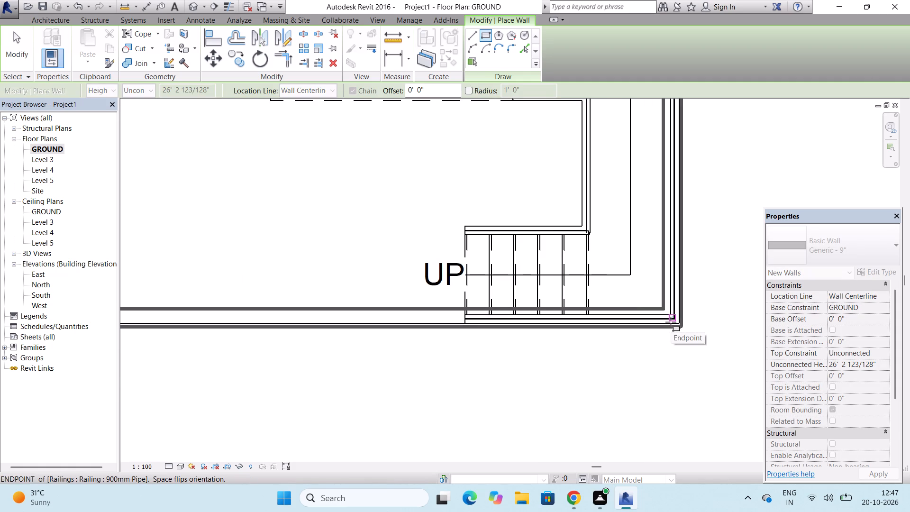
{"action": "left_click", "coordinate": [671, 322]}
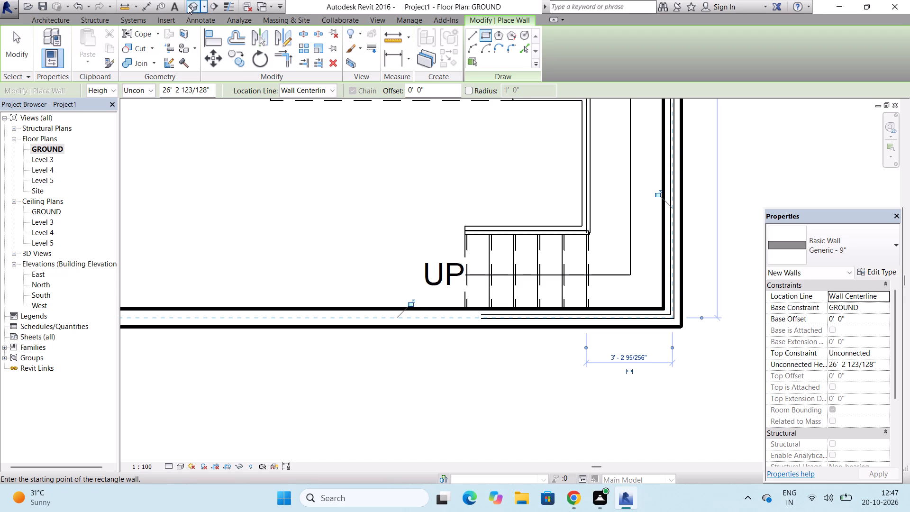
In the South elevation, lower the top of the south perimeter wall to a height of 3' 6".
{"action": "double_click", "coordinate": [41, 295]}
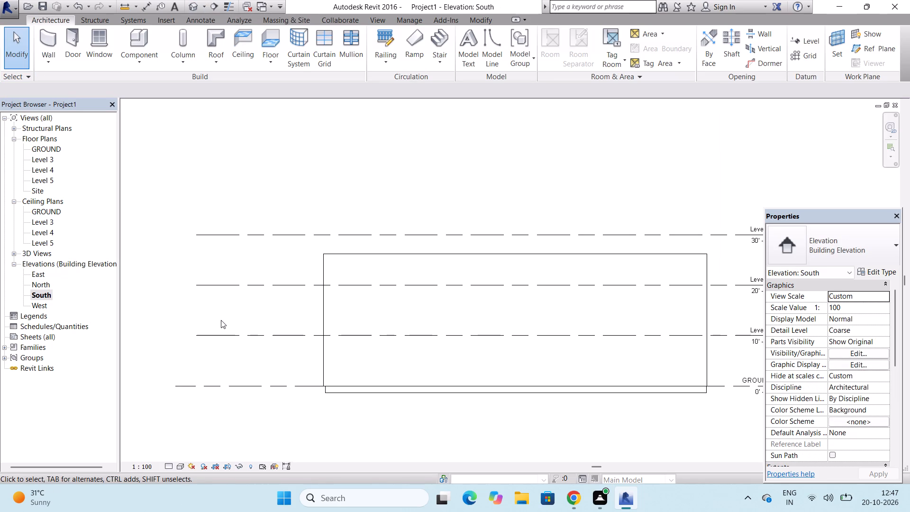
{"action": "key", "text": "Escape"}
{"action": "left_click", "coordinate": [462, 256]}
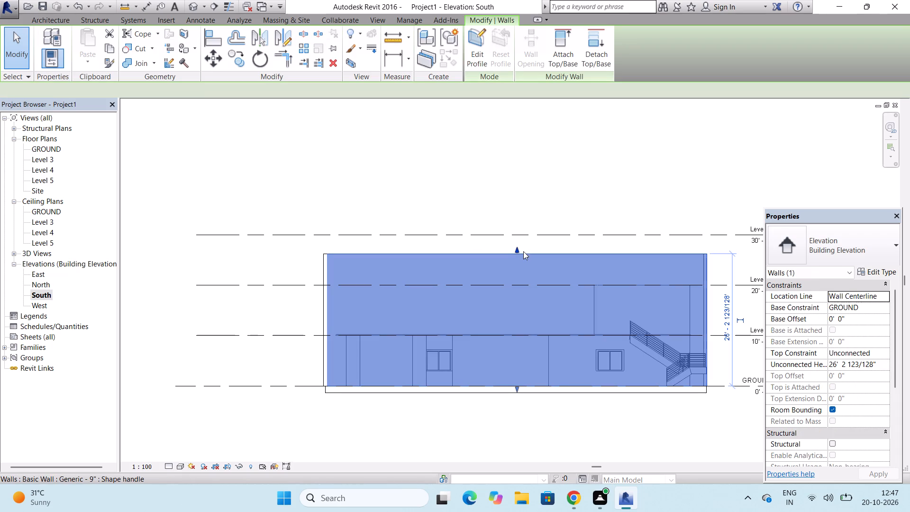
{"action": "left_click_drag", "start_coordinate": [517, 248], "coordinate": [517, 259]}
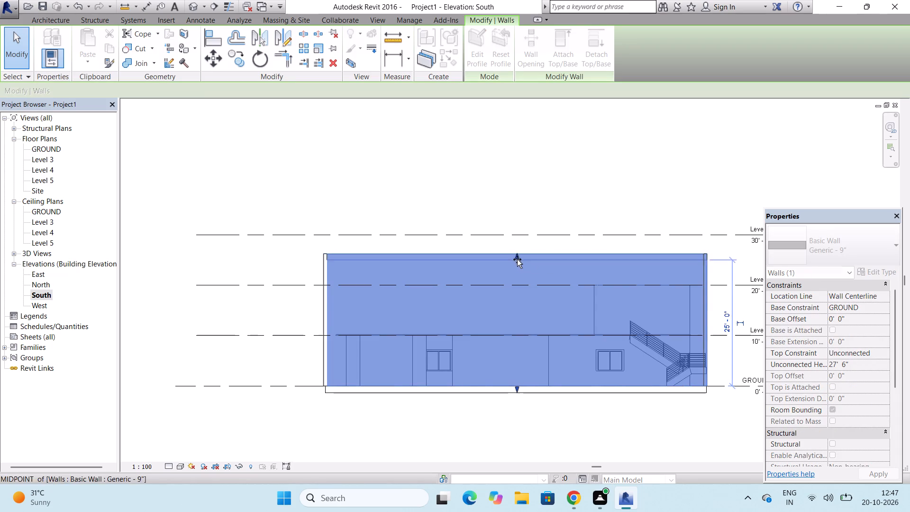
{"action": "left_click_drag", "start_coordinate": [517, 259], "coordinate": [529, 366]}
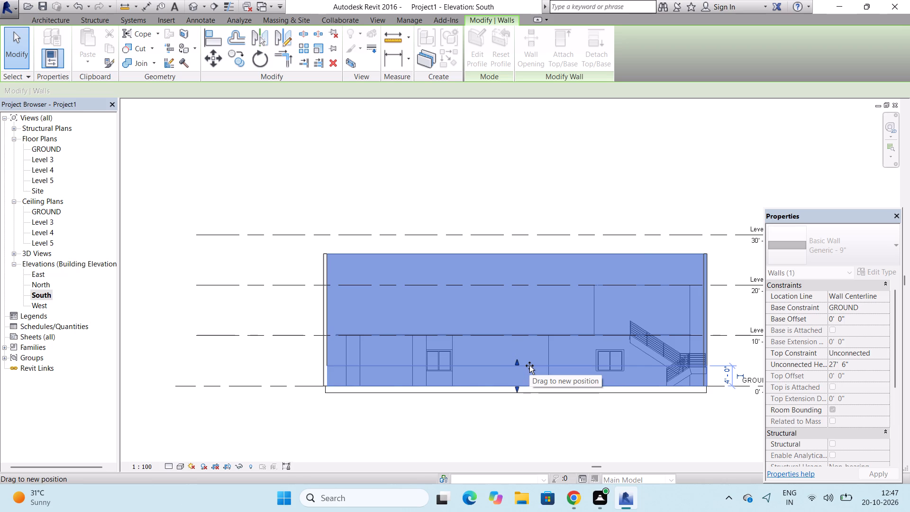
{"action": "left_click_drag", "start_coordinate": [529, 366], "coordinate": [529, 367]}
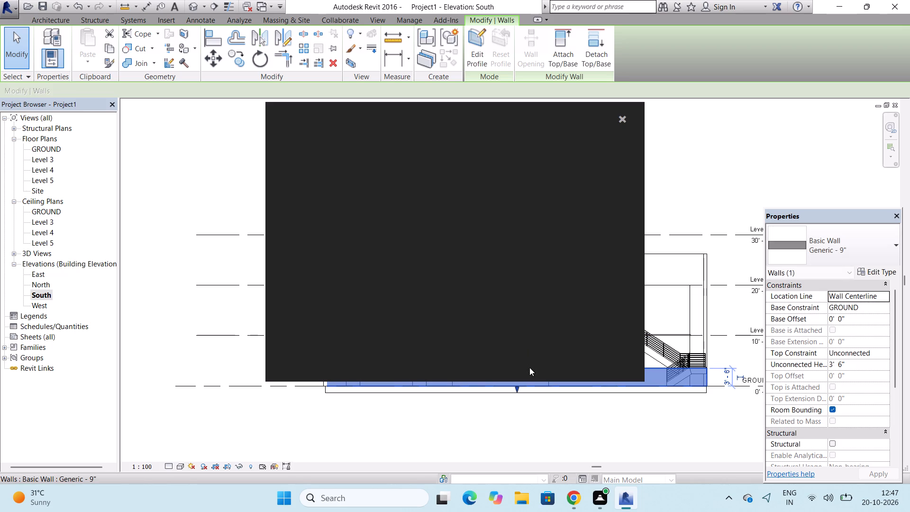
{"action": "left_click", "coordinate": [623, 116]}
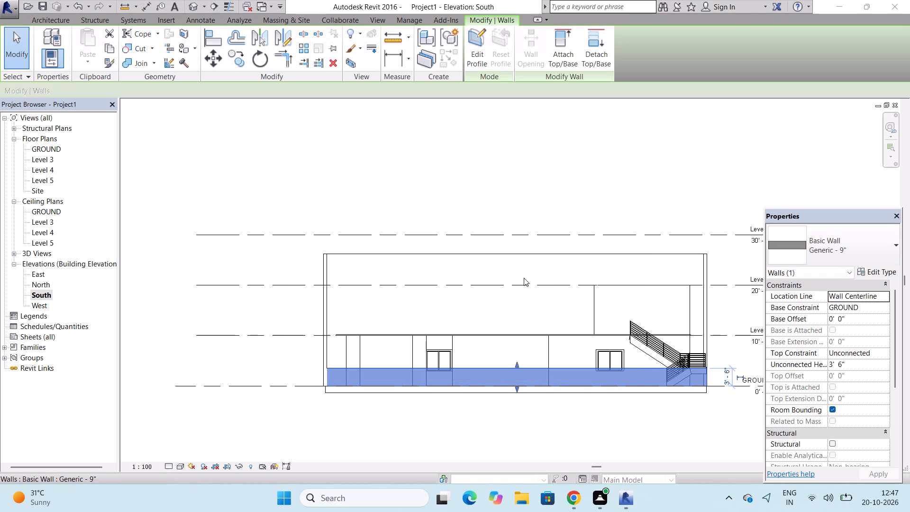
Lower the top of the west perimeter wall to a height of 3' 6", level with the south wall.
{"action": "left_click", "coordinate": [327, 299]}
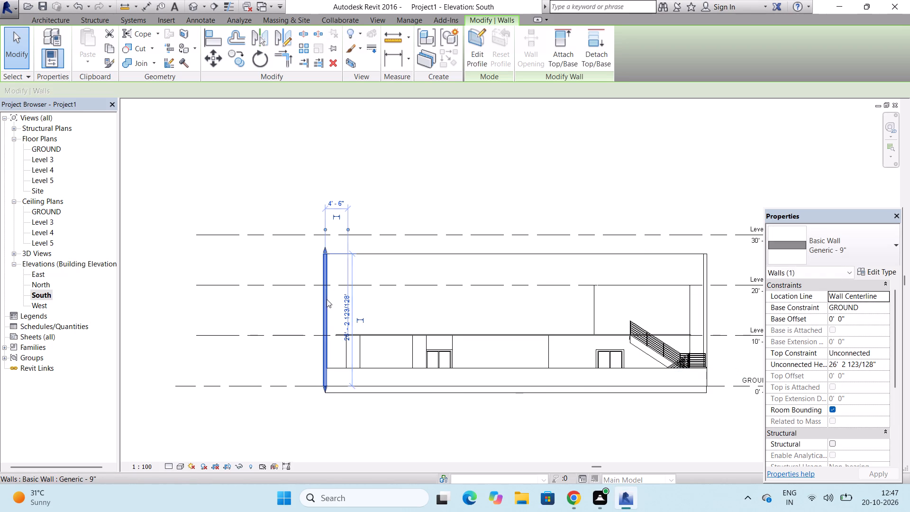
{"action": "left_click_drag", "start_coordinate": [325, 249], "coordinate": [333, 331]}
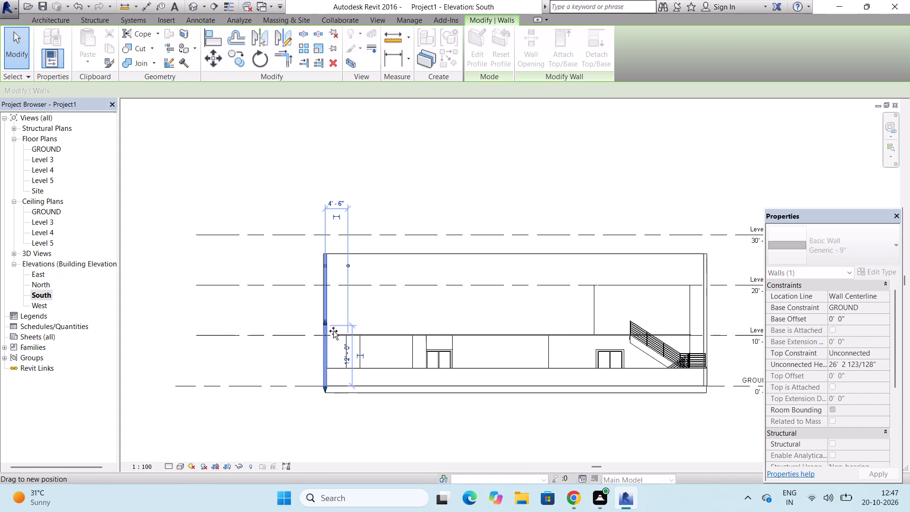
{"action": "left_click_drag", "start_coordinate": [333, 331], "coordinate": [330, 369]}
Lower the top of the east perimeter wall to a height of about 3' 8" beside the staircase.
{"action": "scroll", "coordinate": [279, 350], "scroll_direction": "down", "scroll_amount": 2}
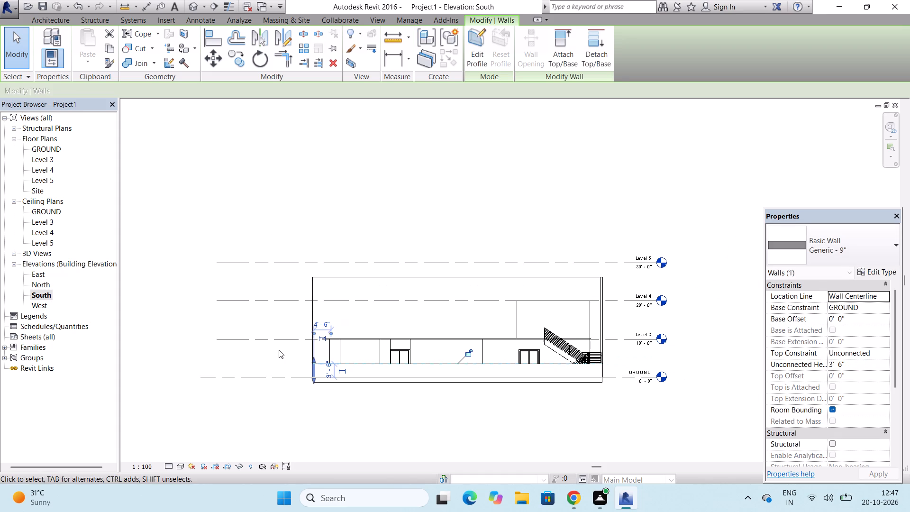
{"action": "scroll", "coordinate": [599, 283], "scroll_direction": "up", "scroll_amount": 4}
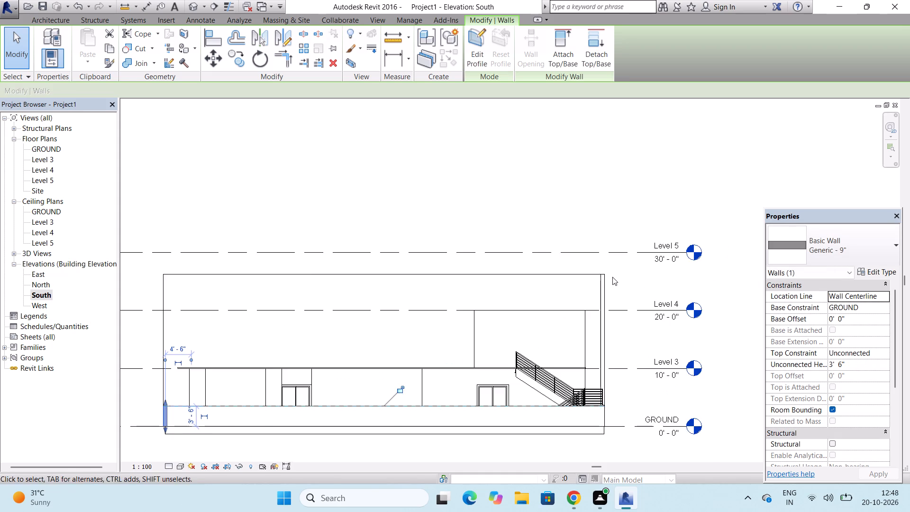
{"action": "left_click", "coordinate": [601, 286]}
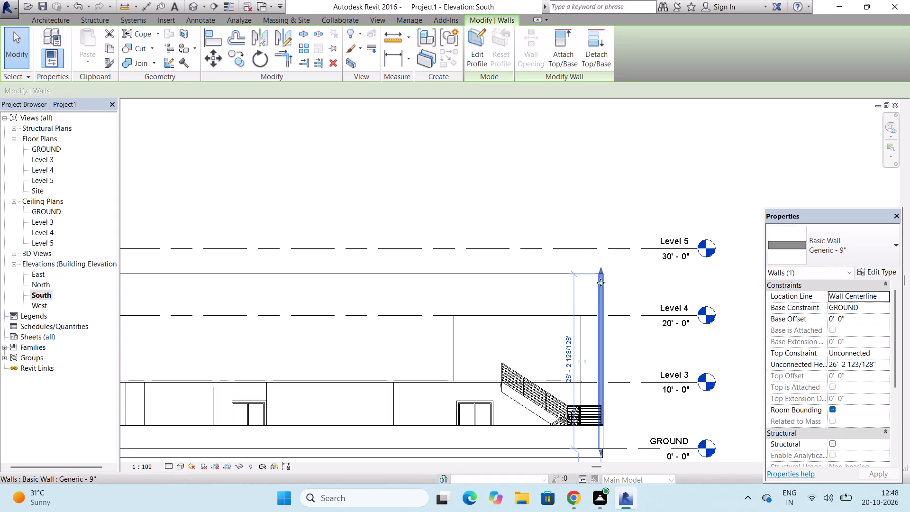
{"action": "left_click_drag", "start_coordinate": [601, 268], "coordinate": [614, 327]}
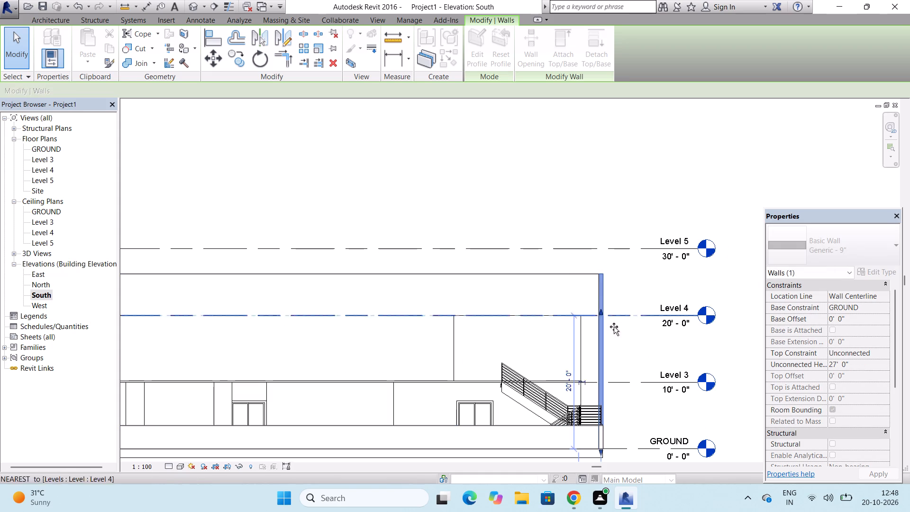
{"action": "left_click_drag", "start_coordinate": [614, 327], "coordinate": [611, 399]}
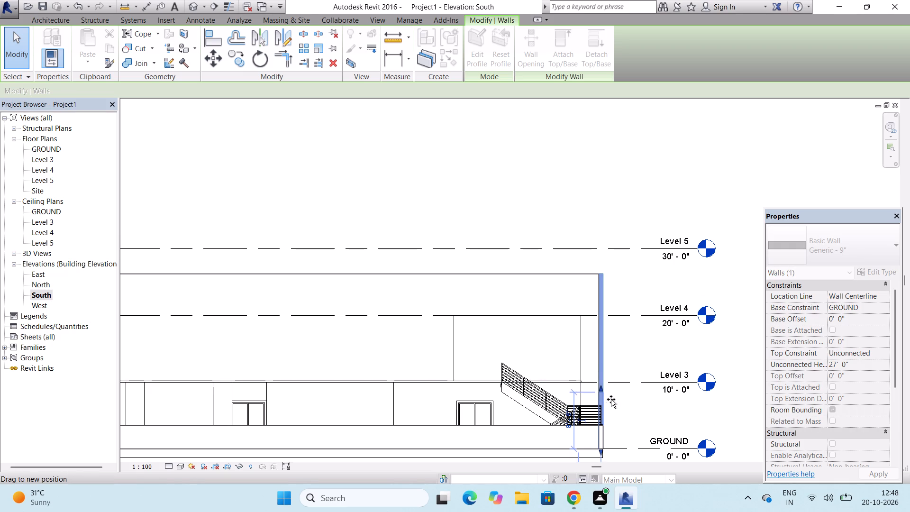
{"action": "left_click_drag", "start_coordinate": [611, 399], "coordinate": [608, 428]}
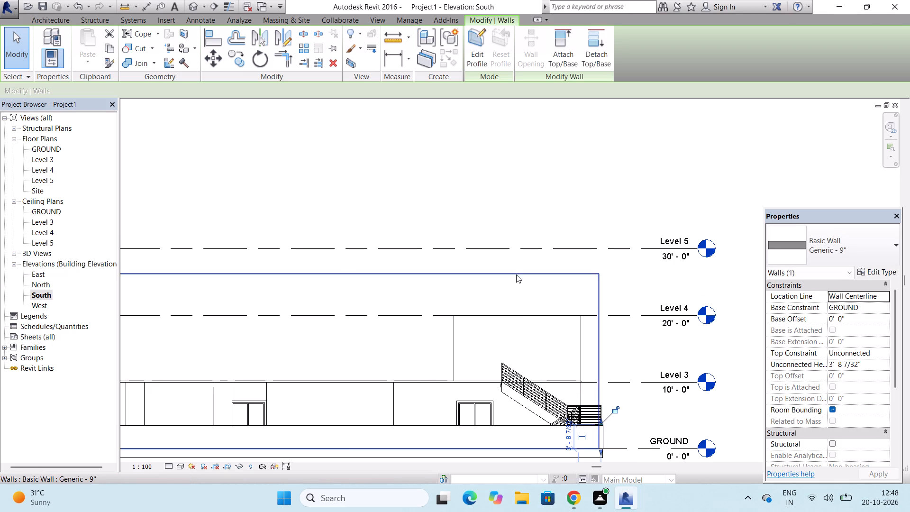
Lower the top of the tall north perimeter wall behind the building to a height of 3' 6".
{"action": "left_click", "coordinate": [516, 274]}
{"action": "scroll", "coordinate": [656, 282], "scroll_direction": "down", "scroll_amount": 3}
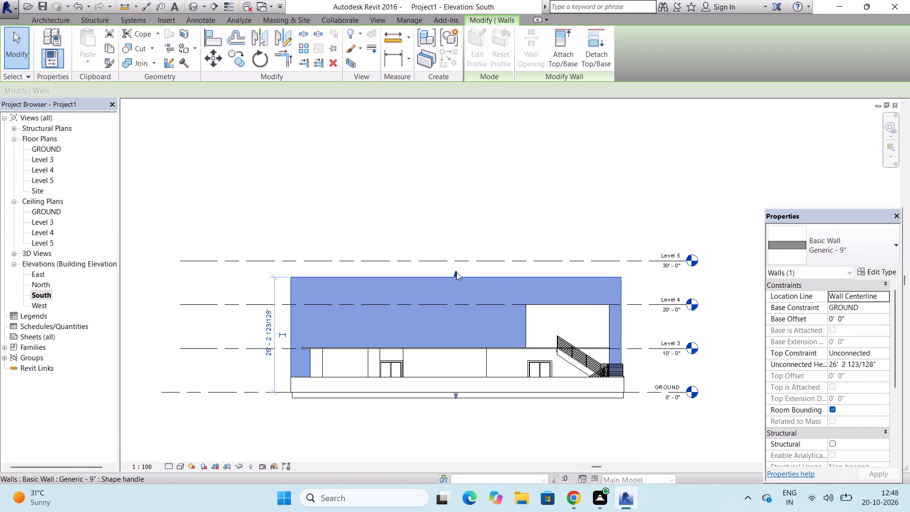
{"action": "left_click_drag", "start_coordinate": [456, 272], "coordinate": [439, 363]}
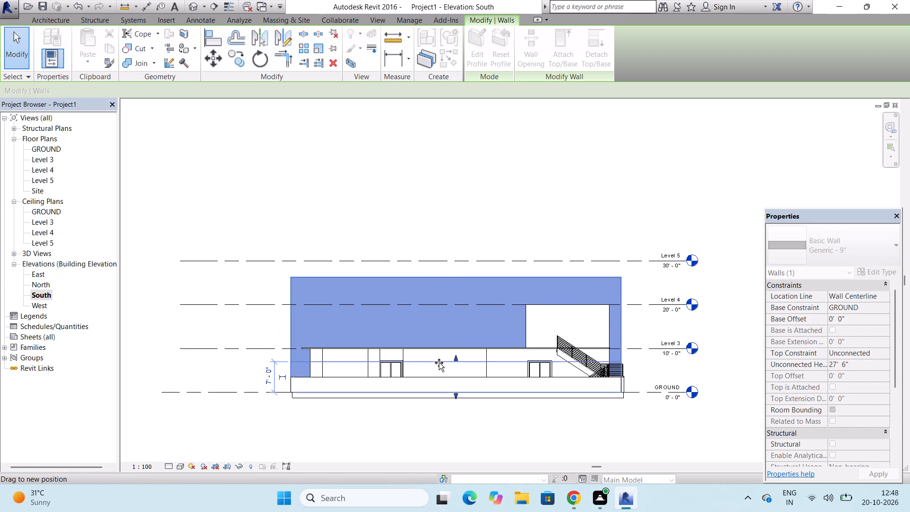
{"action": "left_click_drag", "start_coordinate": [439, 363], "coordinate": [436, 376]}
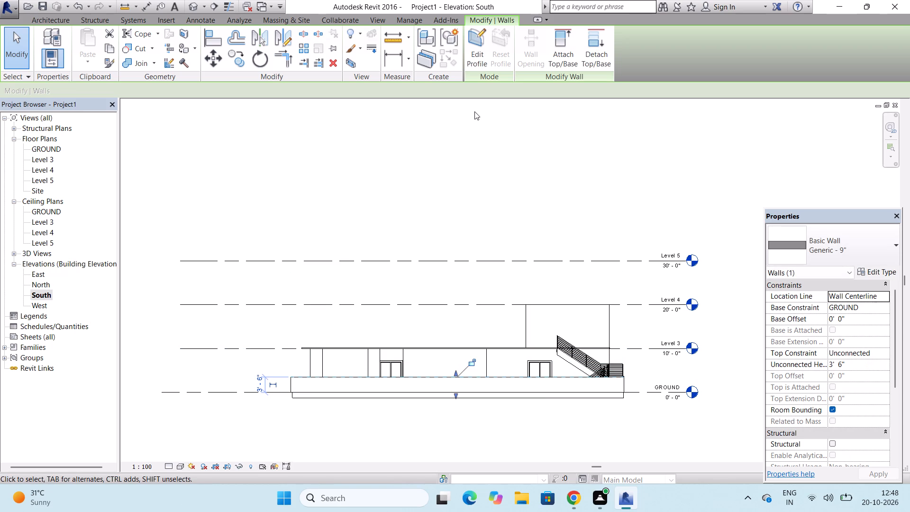
{"action": "left_click", "coordinate": [466, 217]}
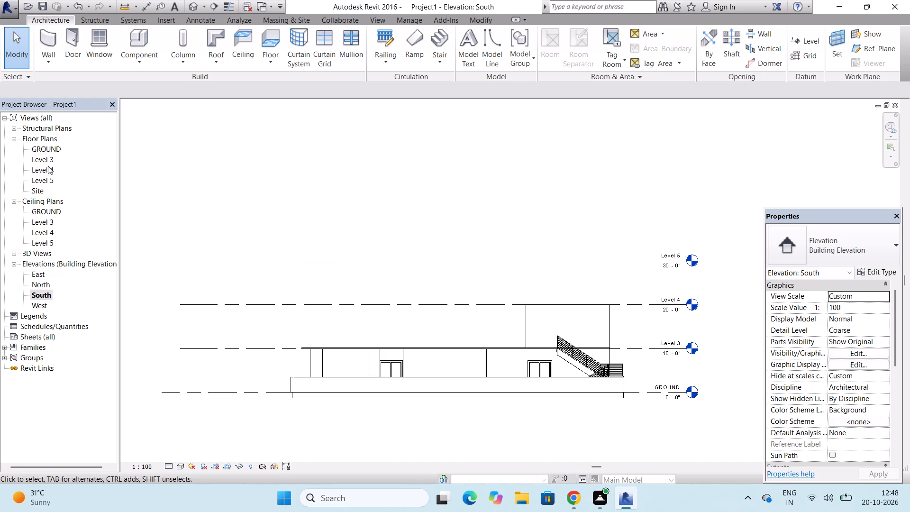
In the GROUND floor plan, reduce the east front column's depth to match the south perimeter wall's thickness, aligned to both wall faces.
{"action": "double_click", "coordinate": [47, 149]}
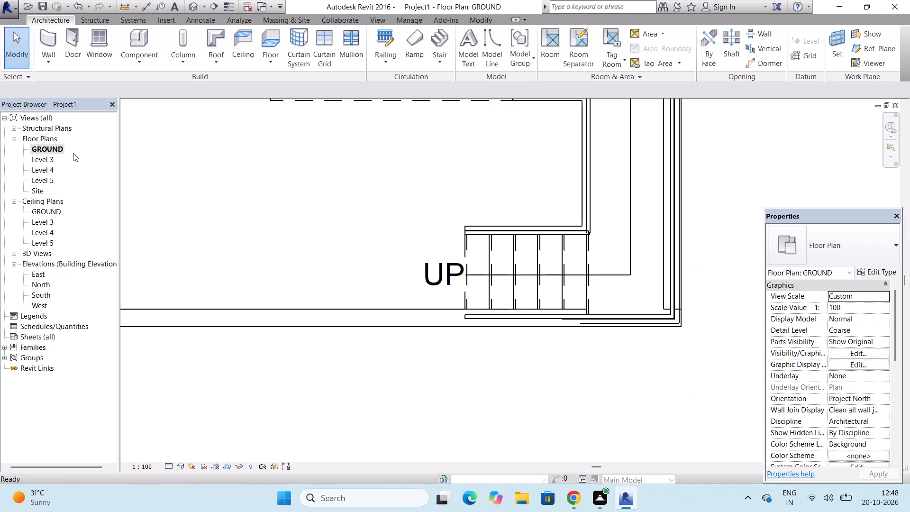
{"action": "scroll", "coordinate": [582, 300], "scroll_direction": "down", "scroll_amount": 10}
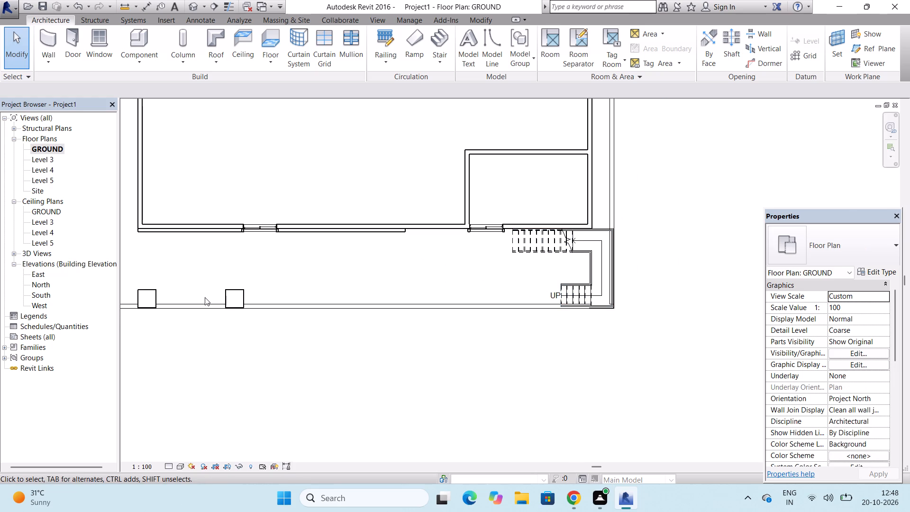
{"action": "scroll", "coordinate": [205, 297], "scroll_direction": "up", "scroll_amount": 8}
{"action": "left_click", "coordinate": [284, 273]}
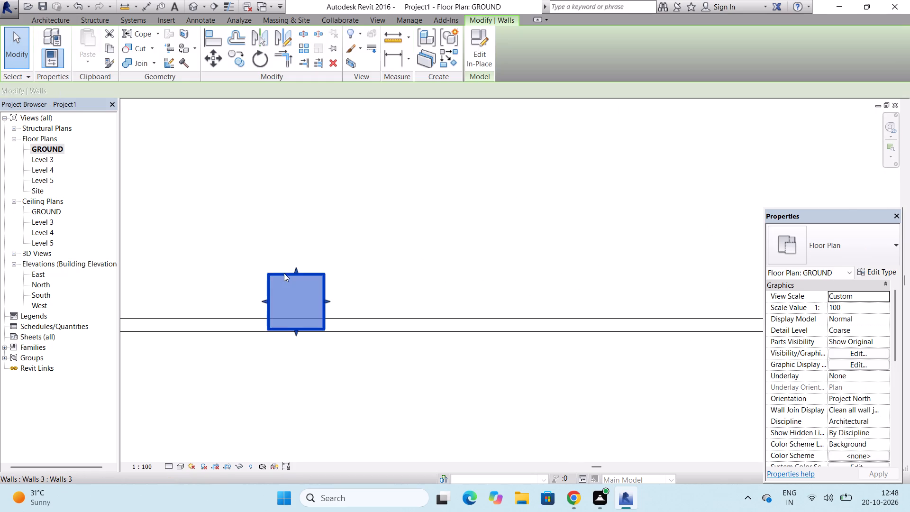
{"action": "left_click_drag", "start_coordinate": [296, 269], "coordinate": [296, 302]}
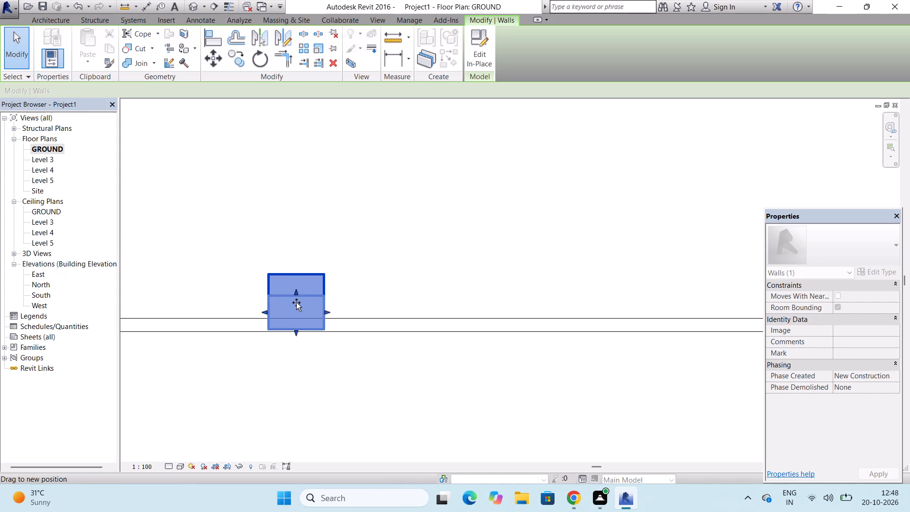
{"action": "left_click_drag", "start_coordinate": [296, 302], "coordinate": [297, 314]}
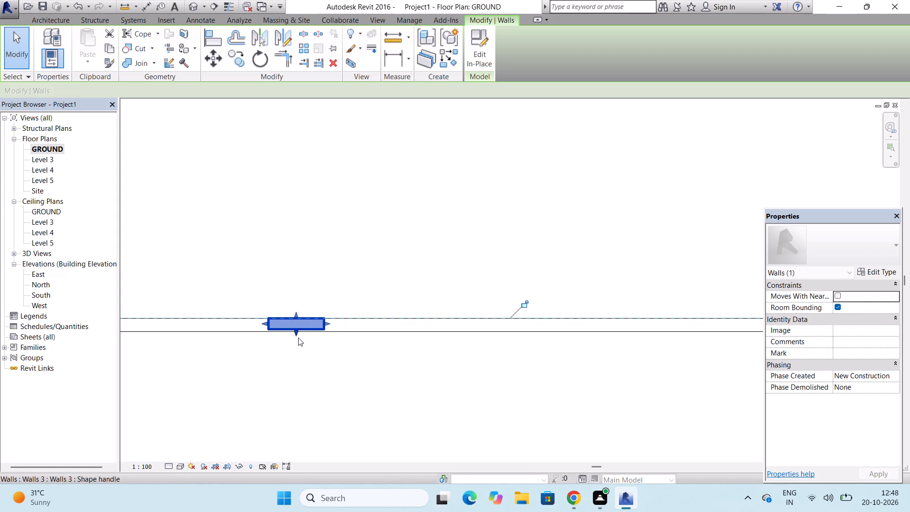
{"action": "scroll", "coordinate": [298, 338], "scroll_direction": "up", "scroll_amount": 7}
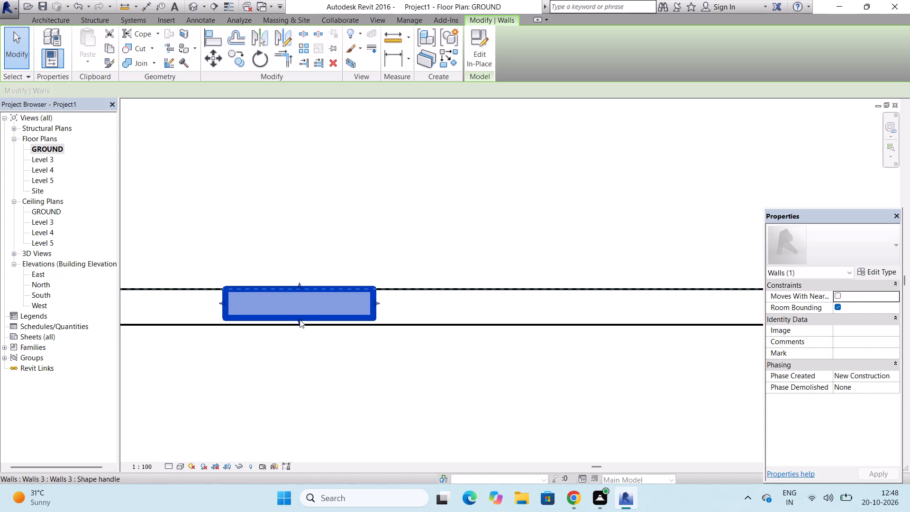
{"action": "left_click_drag", "start_coordinate": [300, 320], "coordinate": [300, 327]}
Reduce the west front column's depth to fit between the inner and outer faces of the south perimeter wall.
{"action": "scroll", "coordinate": [427, 272], "scroll_direction": "down", "scroll_amount": 10}
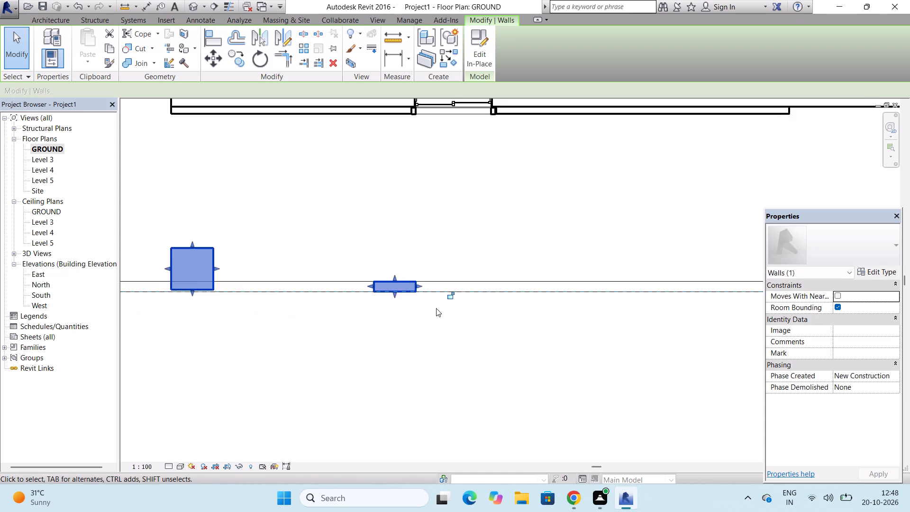
{"action": "scroll", "coordinate": [436, 308], "scroll_direction": "down", "scroll_amount": 4}
{"action": "scroll", "coordinate": [342, 278], "scroll_direction": "up", "scroll_amount": 4}
{"action": "scroll", "coordinate": [288, 289], "scroll_direction": "up", "scroll_amount": 4}
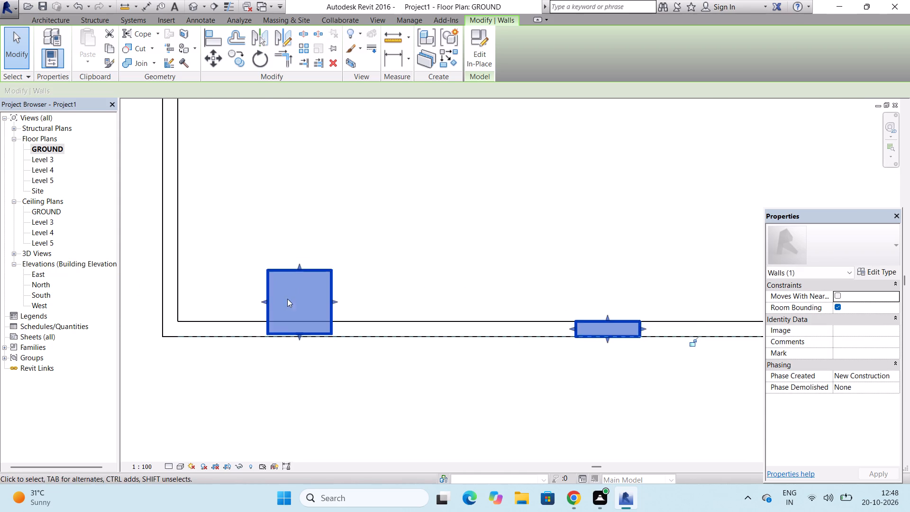
{"action": "scroll", "coordinate": [289, 343], "scroll_direction": "up", "scroll_amount": 5}
{"action": "left_click", "coordinate": [310, 326]}
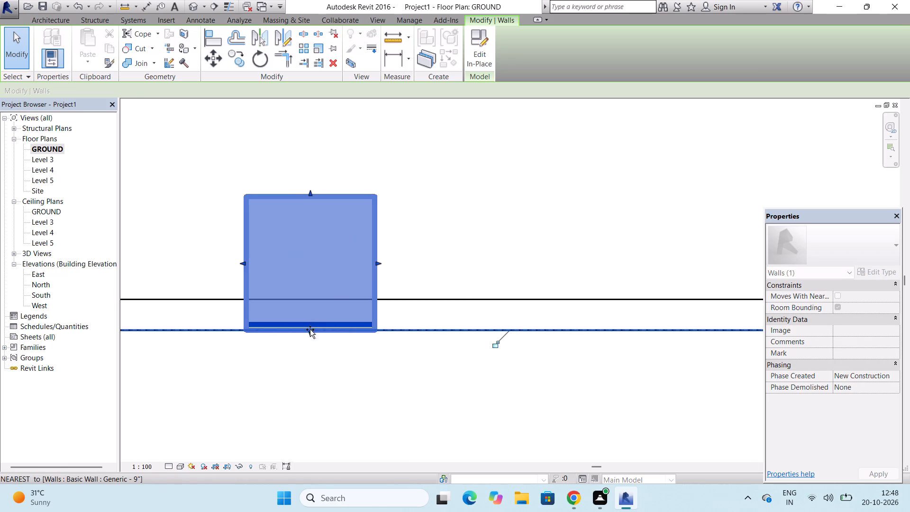
{"action": "left_click_drag", "start_coordinate": [310, 193], "coordinate": [310, 237]}
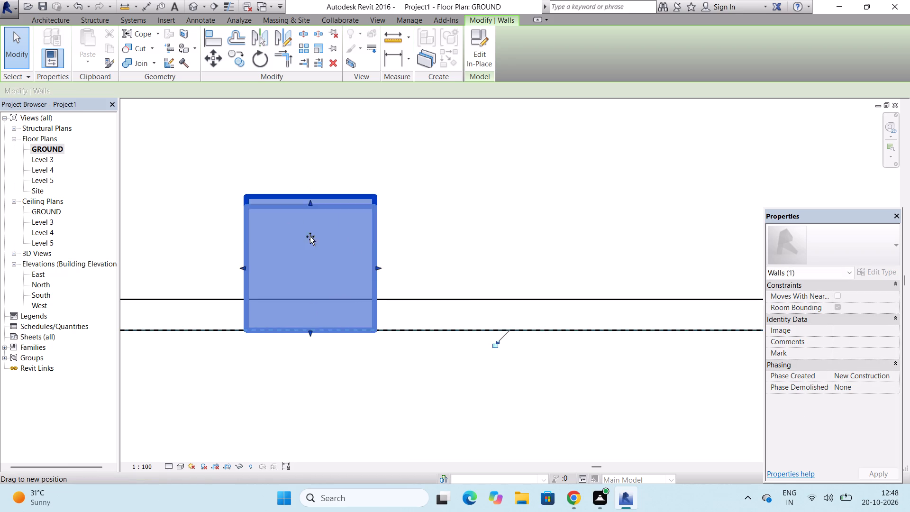
{"action": "left_click_drag", "start_coordinate": [310, 237], "coordinate": [309, 299]}
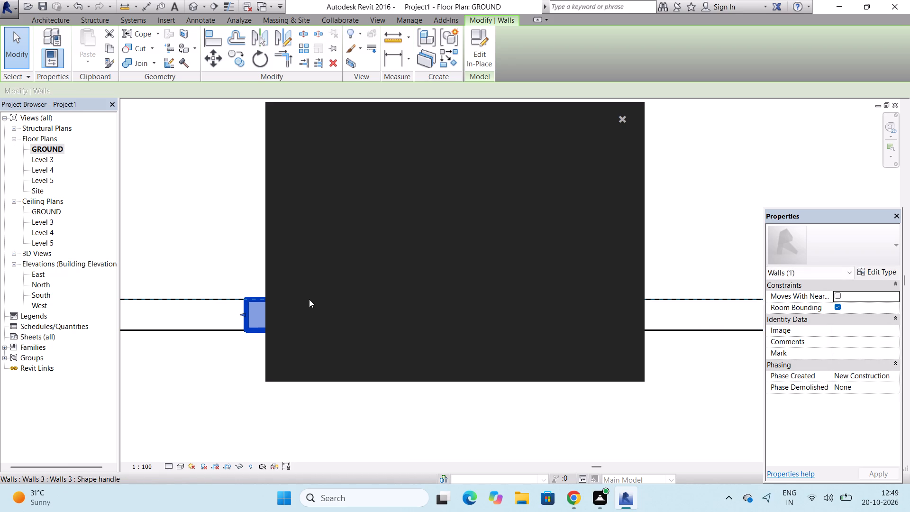
{"action": "left_click", "coordinate": [622, 119]}
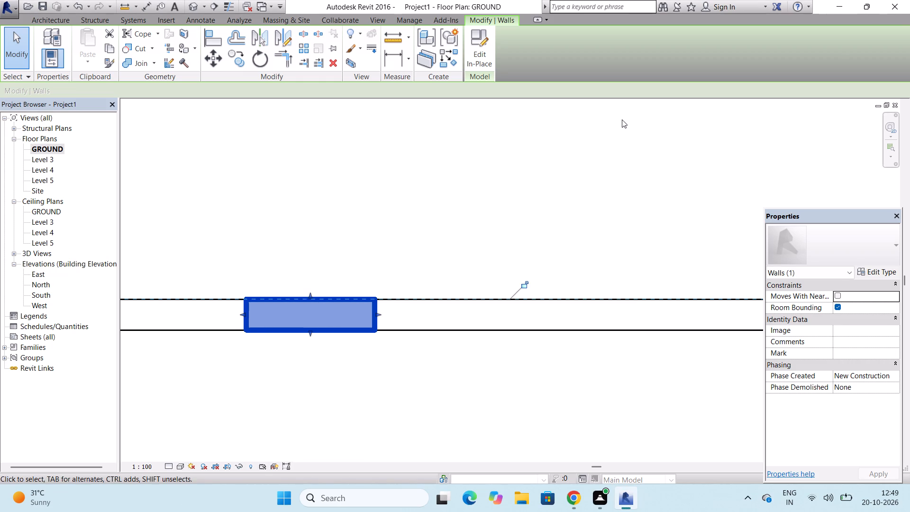
{"action": "key", "text": "Escape"}
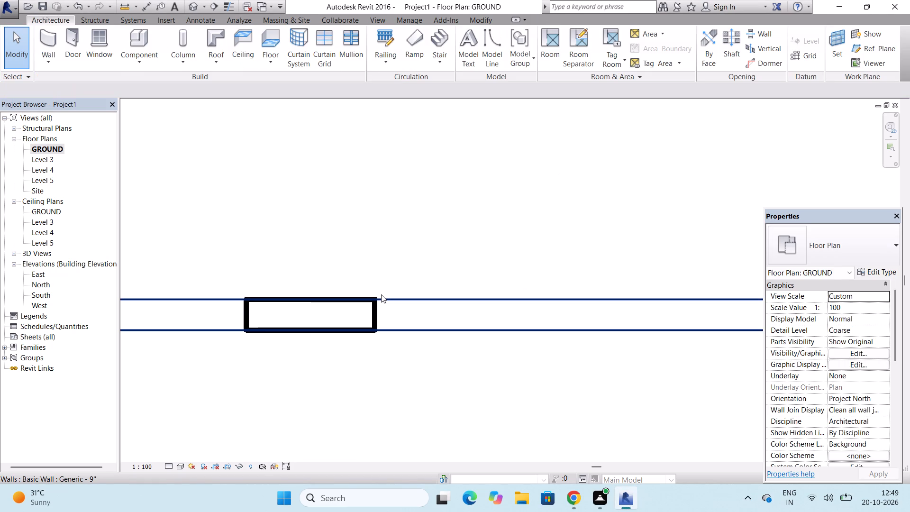
Narrow the east front column by pulling its west face eastward until the column is roughly square.
{"action": "scroll", "coordinate": [313, 295], "scroll_direction": "down", "scroll_amount": 7}
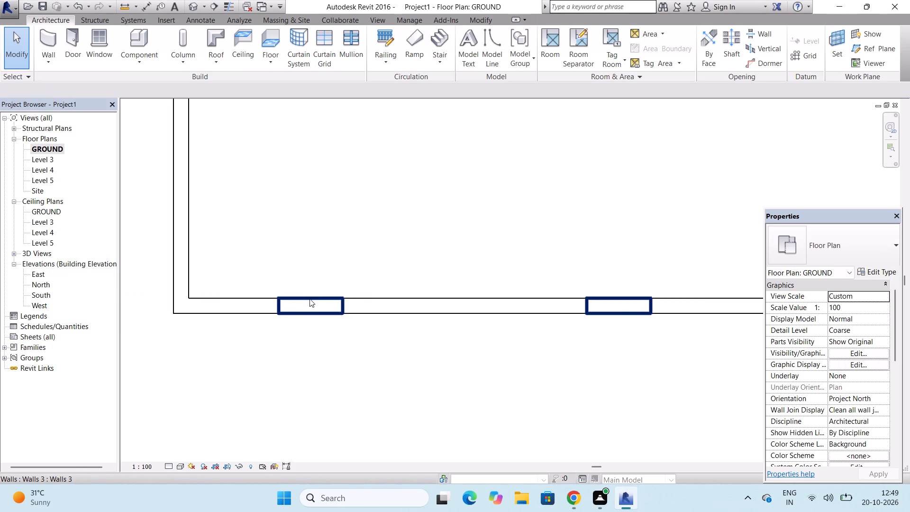
{"action": "scroll", "coordinate": [309, 299], "scroll_direction": "down", "scroll_amount": 4}
{"action": "scroll", "coordinate": [303, 306], "scroll_direction": "up", "scroll_amount": 4}
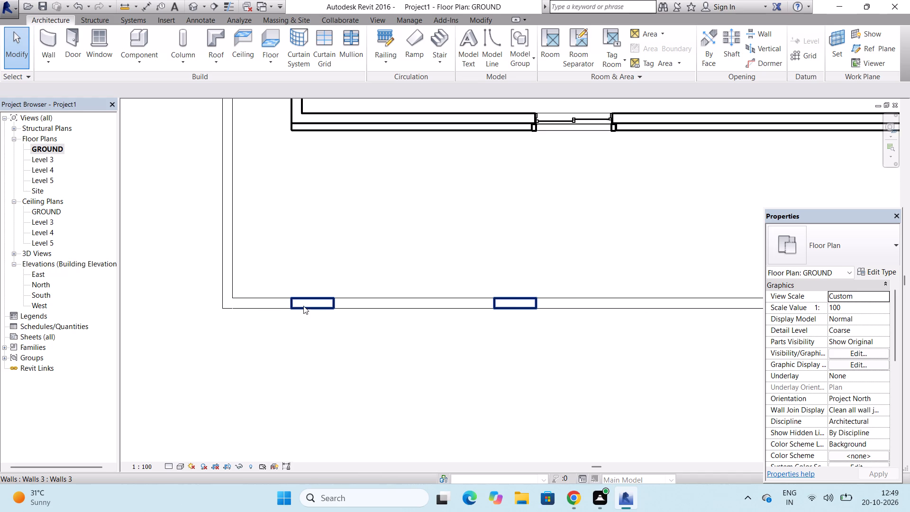
{"action": "scroll", "coordinate": [303, 306], "scroll_direction": "down", "scroll_amount": 3}
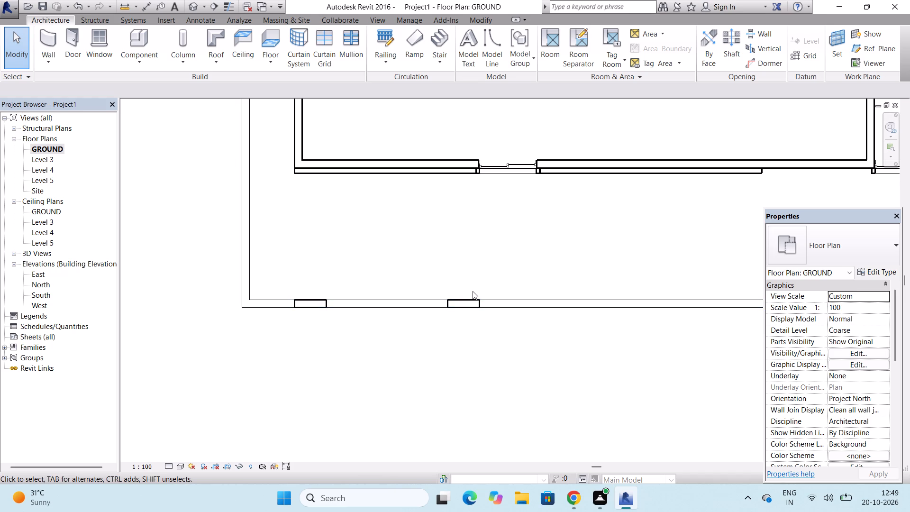
{"action": "scroll", "coordinate": [473, 291], "scroll_direction": "up", "scroll_amount": 7}
{"action": "scroll", "coordinate": [472, 293], "scroll_direction": "down", "scroll_amount": 4}
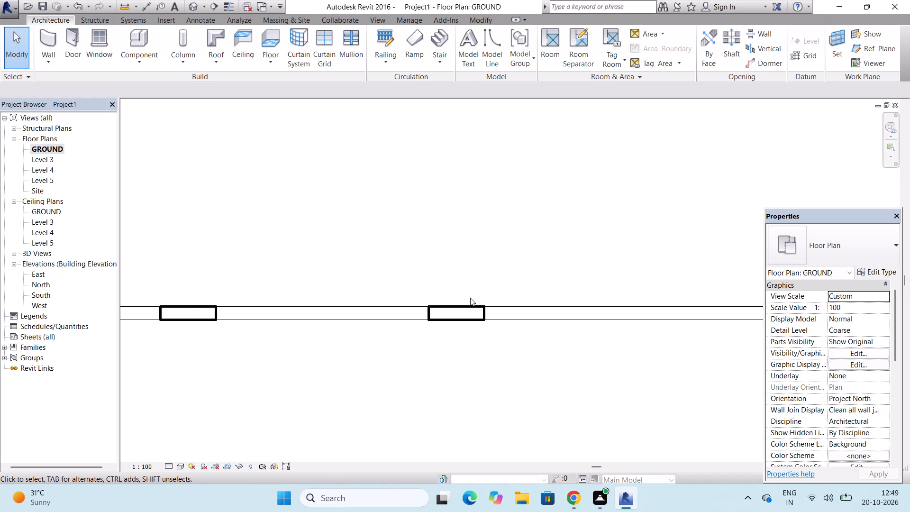
{"action": "scroll", "coordinate": [446, 314], "scroll_direction": "up", "scroll_amount": 3}
{"action": "left_click", "coordinate": [426, 310]}
{"action": "scroll", "coordinate": [426, 311], "scroll_direction": "up", "scroll_amount": 4}
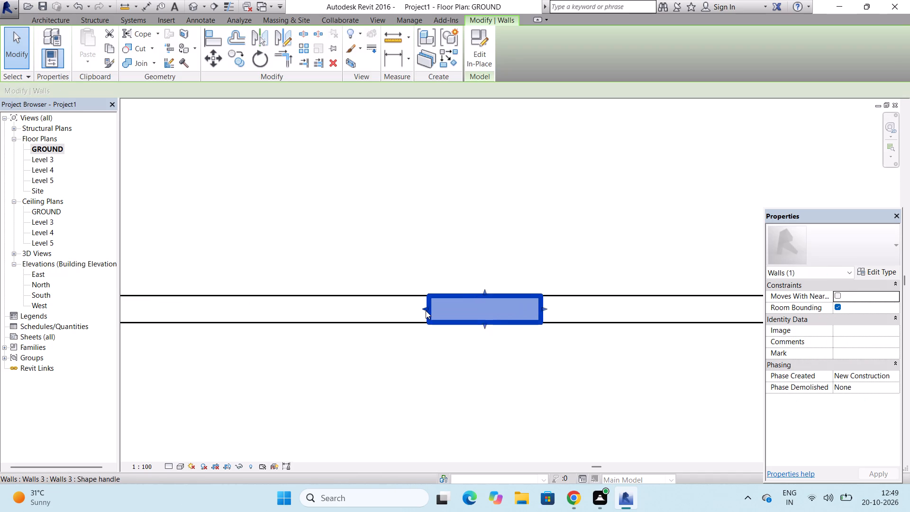
{"action": "left_click_drag", "start_coordinate": [425, 308], "coordinate": [468, 303]}
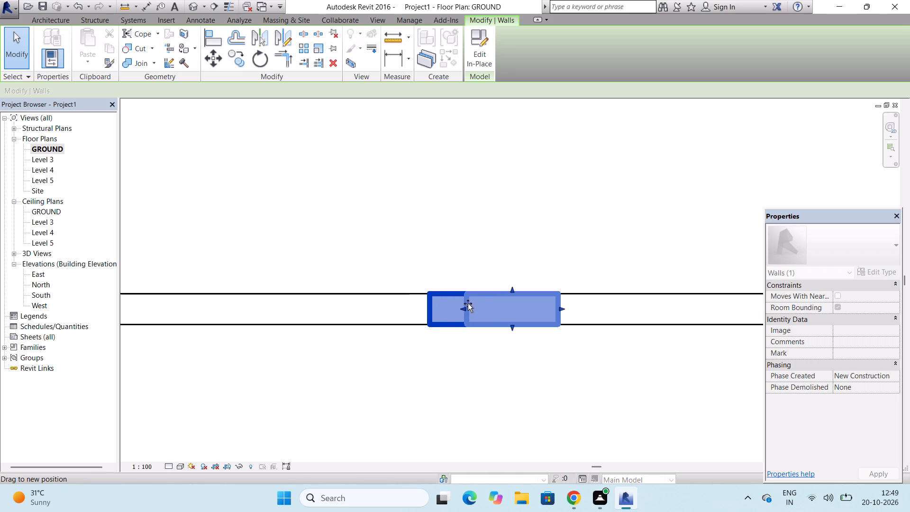
{"action": "left_click_drag", "start_coordinate": [468, 303], "coordinate": [525, 303]}
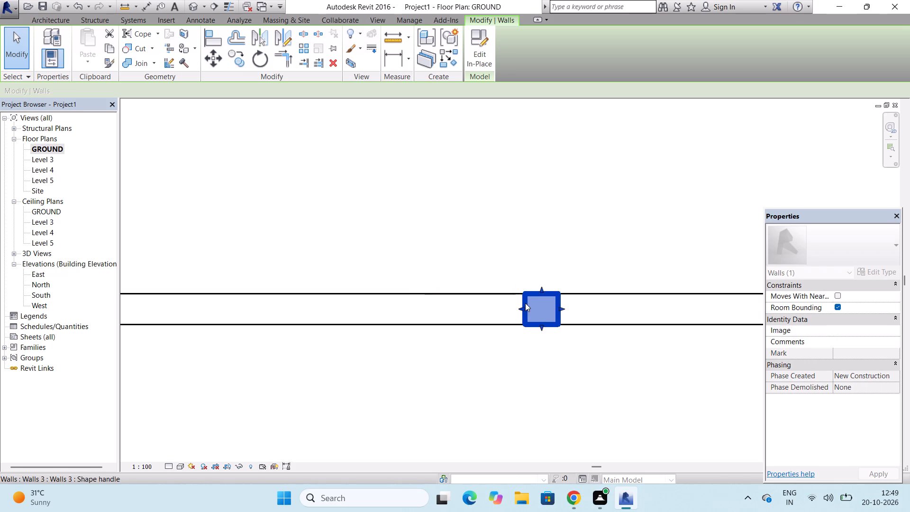
Narrow the west front column by pulling its east face westward until the column is roughly square.
{"action": "scroll", "coordinate": [525, 303], "scroll_direction": "down", "scroll_amount": 4}
{"action": "scroll", "coordinate": [490, 243], "scroll_direction": "down", "scroll_amount": 3}
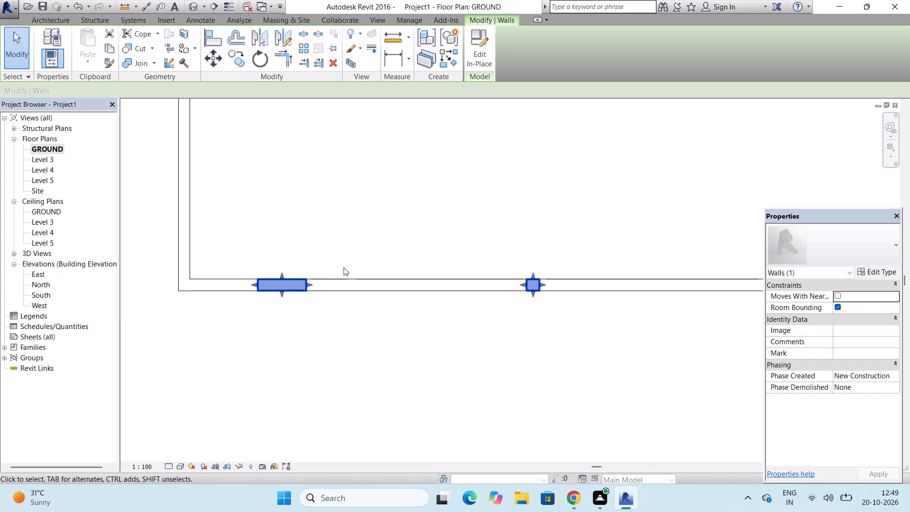
{"action": "scroll", "coordinate": [254, 283], "scroll_direction": "up", "scroll_amount": 4}
{"action": "scroll", "coordinate": [352, 285], "scroll_direction": "down", "scroll_amount": 2}
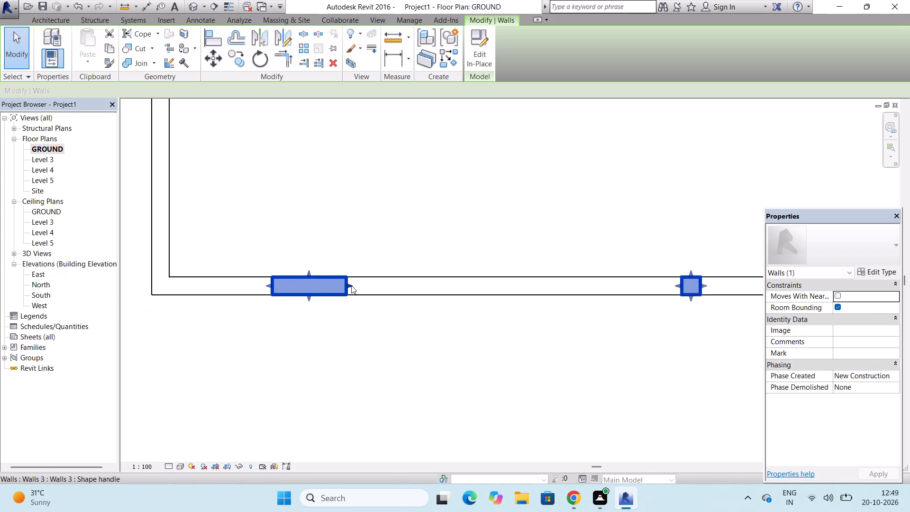
{"action": "scroll", "coordinate": [351, 285], "scroll_direction": "down", "scroll_amount": 5}
{"action": "scroll", "coordinate": [351, 285], "scroll_direction": "up", "scroll_amount": 10}
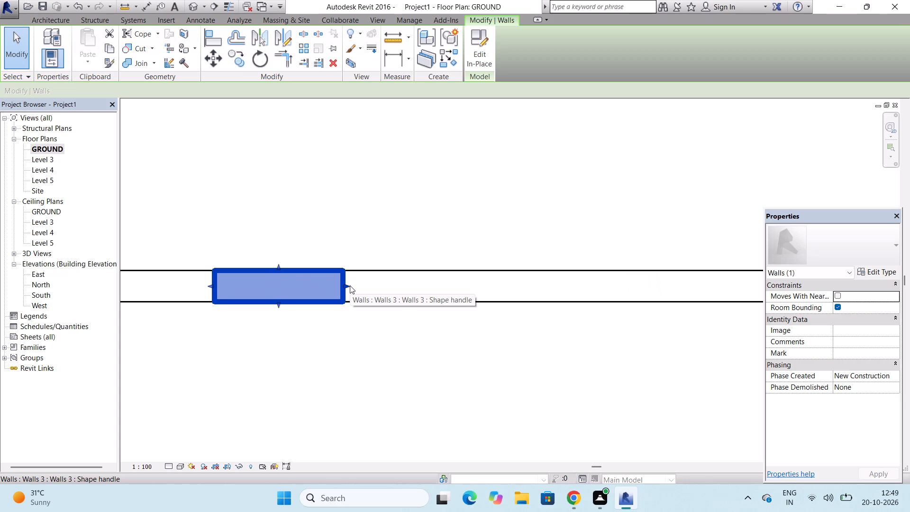
{"action": "left_click_drag", "start_coordinate": [345, 284], "coordinate": [333, 286]}
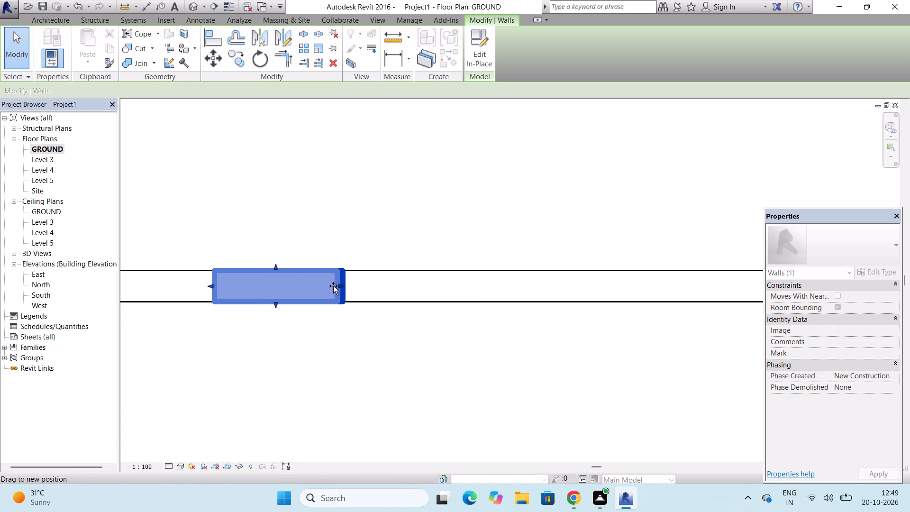
{"action": "left_click_drag", "start_coordinate": [333, 286], "coordinate": [249, 291]}
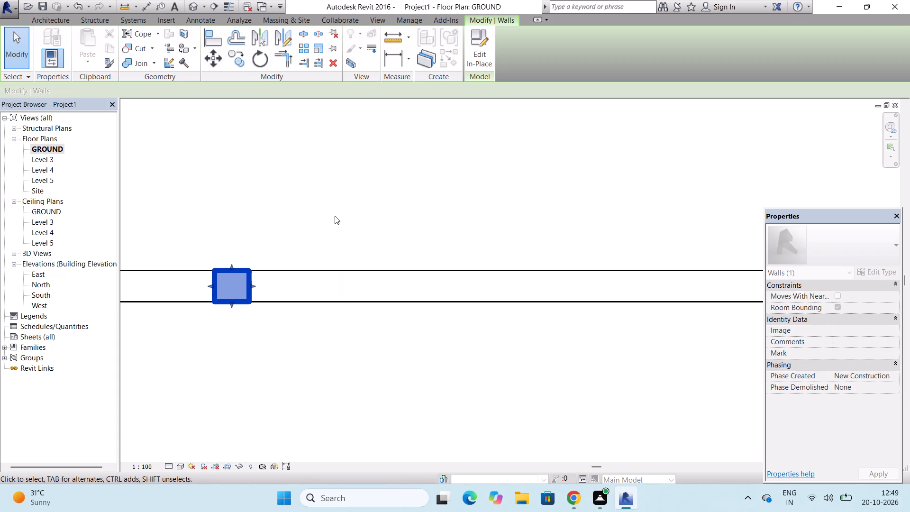
{"action": "left_click", "coordinate": [335, 216]}
Delete the south Generic - 9" perimeter wall that runs through the two front columns.
{"action": "scroll", "coordinate": [343, 261], "scroll_direction": "down", "scroll_amount": 8}
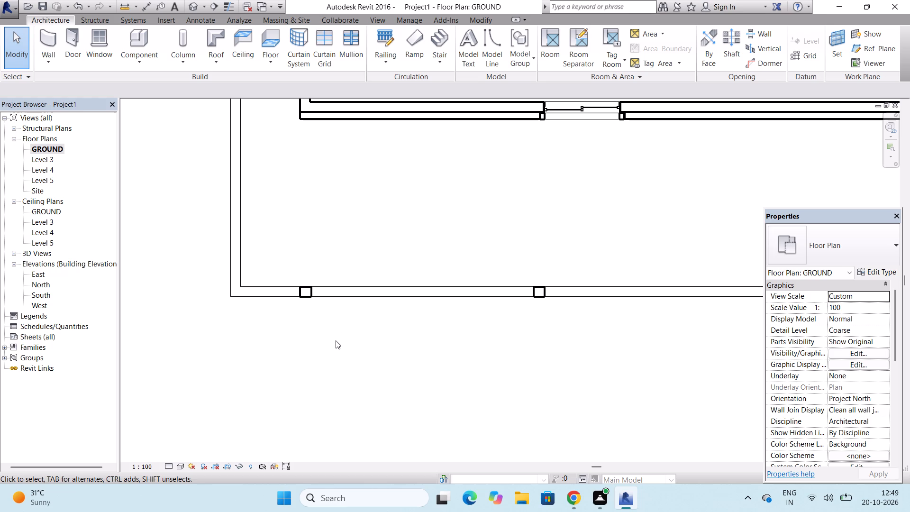
{"action": "left_click", "coordinate": [365, 288]}
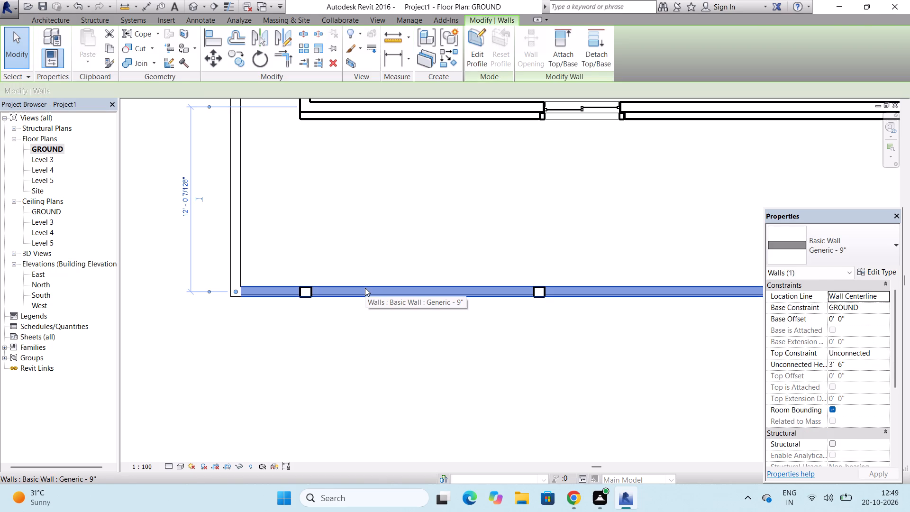
{"action": "key", "text": "Delete"}
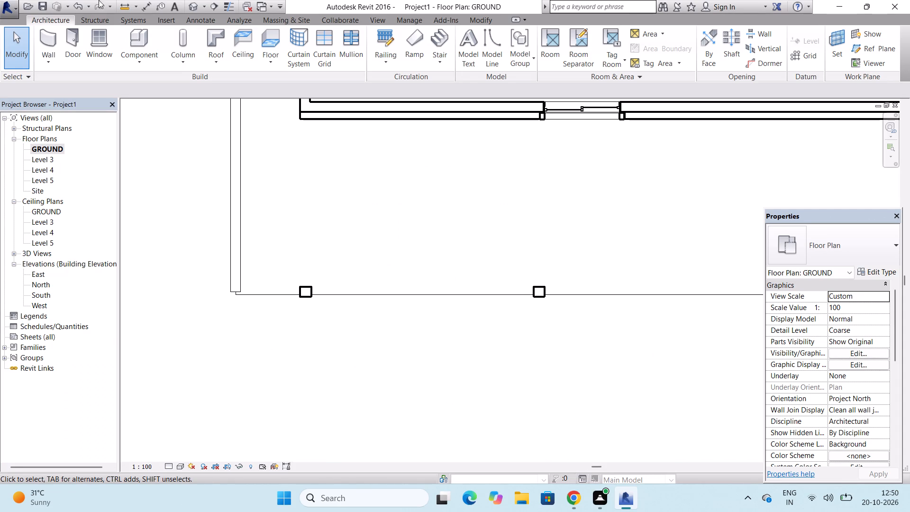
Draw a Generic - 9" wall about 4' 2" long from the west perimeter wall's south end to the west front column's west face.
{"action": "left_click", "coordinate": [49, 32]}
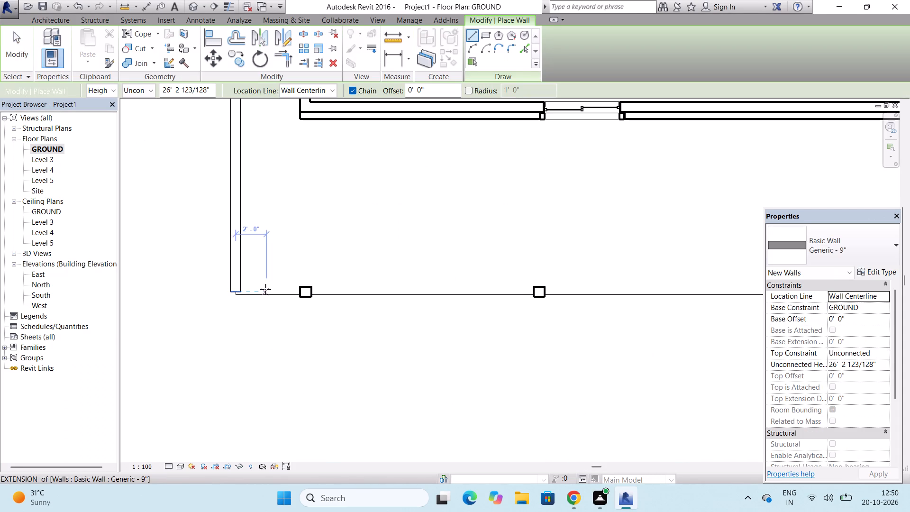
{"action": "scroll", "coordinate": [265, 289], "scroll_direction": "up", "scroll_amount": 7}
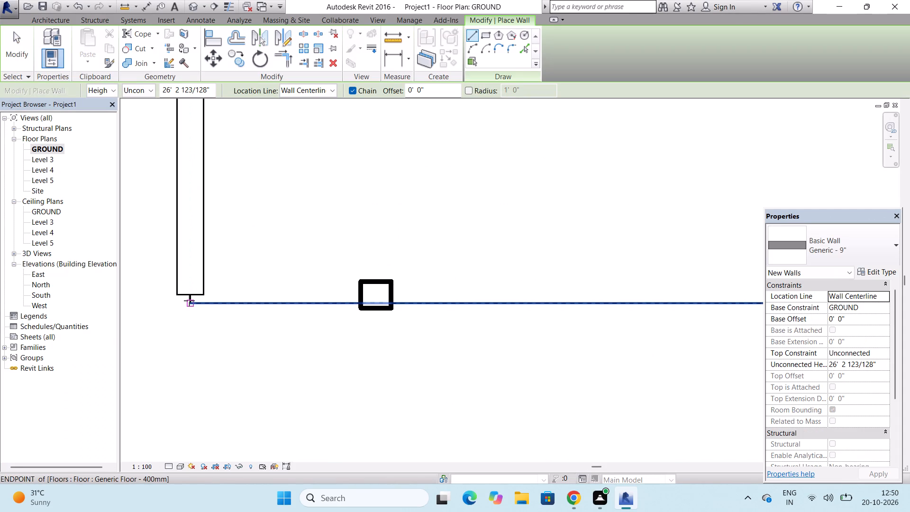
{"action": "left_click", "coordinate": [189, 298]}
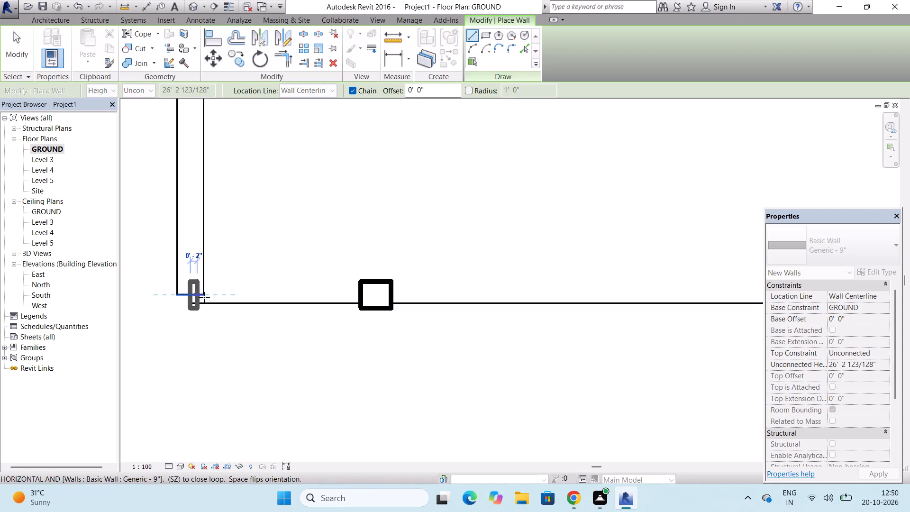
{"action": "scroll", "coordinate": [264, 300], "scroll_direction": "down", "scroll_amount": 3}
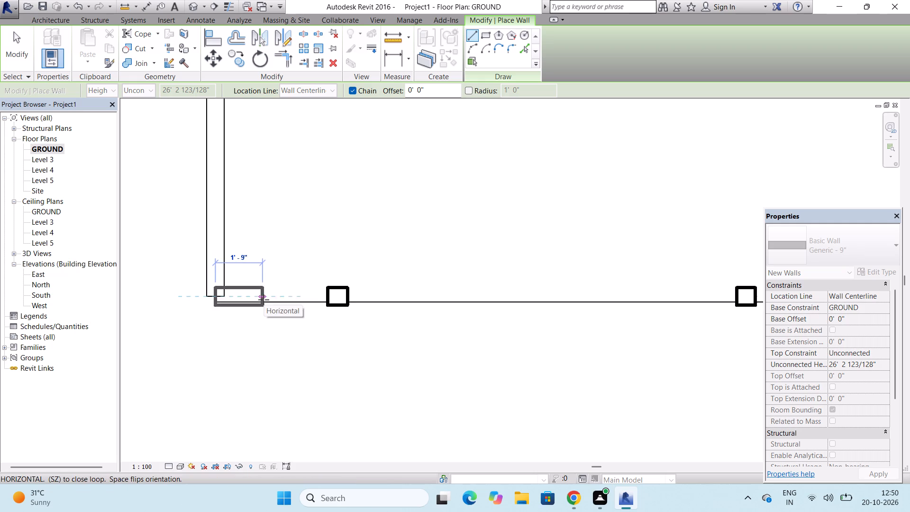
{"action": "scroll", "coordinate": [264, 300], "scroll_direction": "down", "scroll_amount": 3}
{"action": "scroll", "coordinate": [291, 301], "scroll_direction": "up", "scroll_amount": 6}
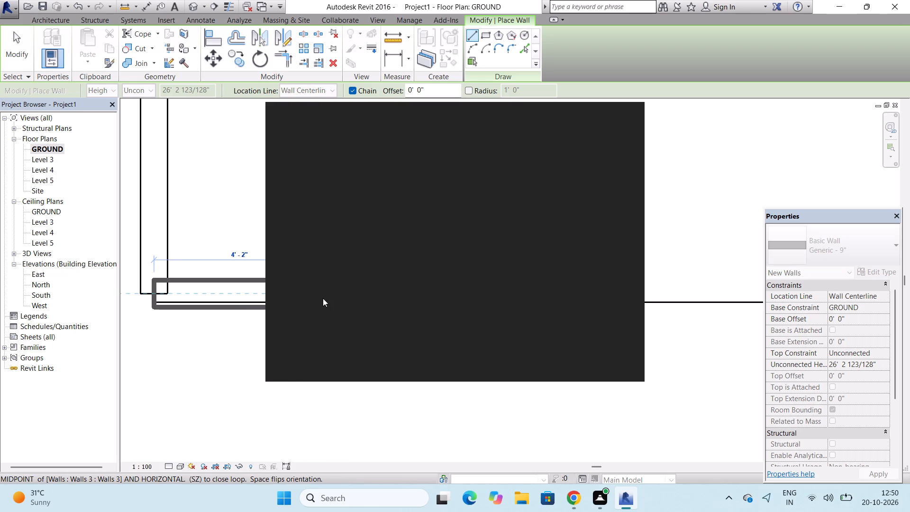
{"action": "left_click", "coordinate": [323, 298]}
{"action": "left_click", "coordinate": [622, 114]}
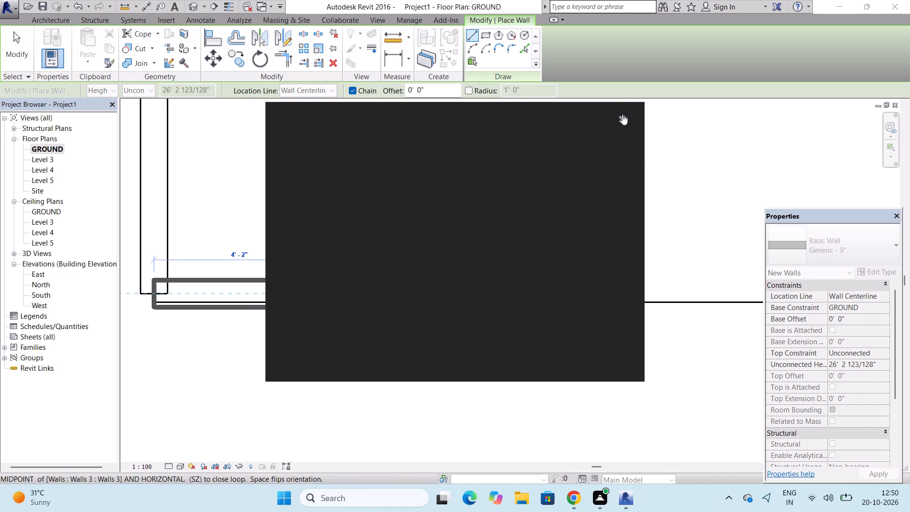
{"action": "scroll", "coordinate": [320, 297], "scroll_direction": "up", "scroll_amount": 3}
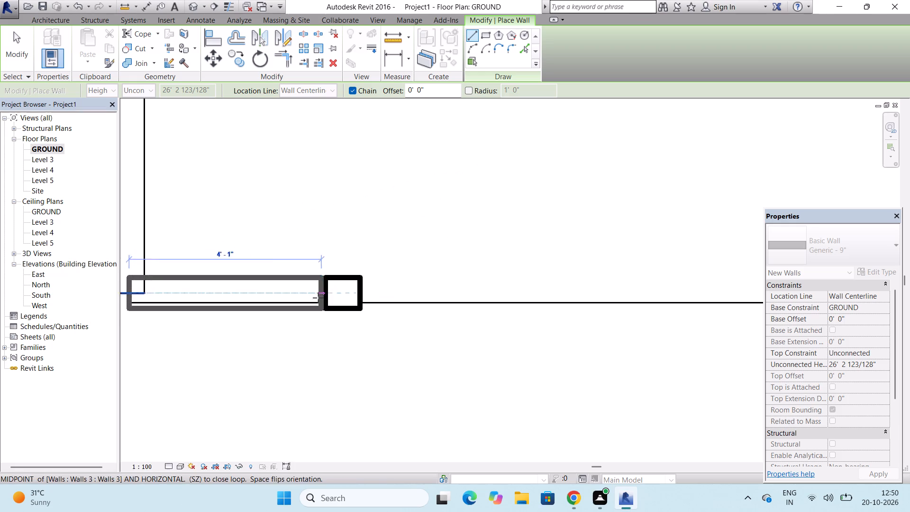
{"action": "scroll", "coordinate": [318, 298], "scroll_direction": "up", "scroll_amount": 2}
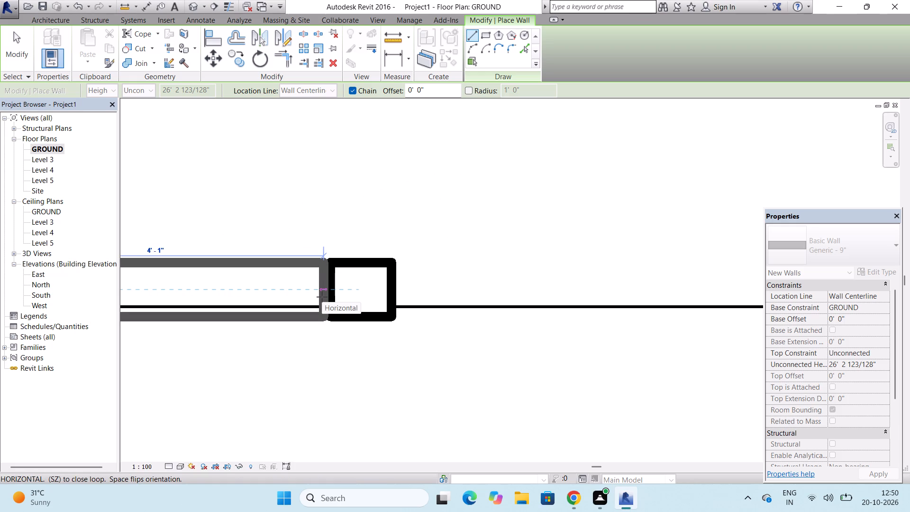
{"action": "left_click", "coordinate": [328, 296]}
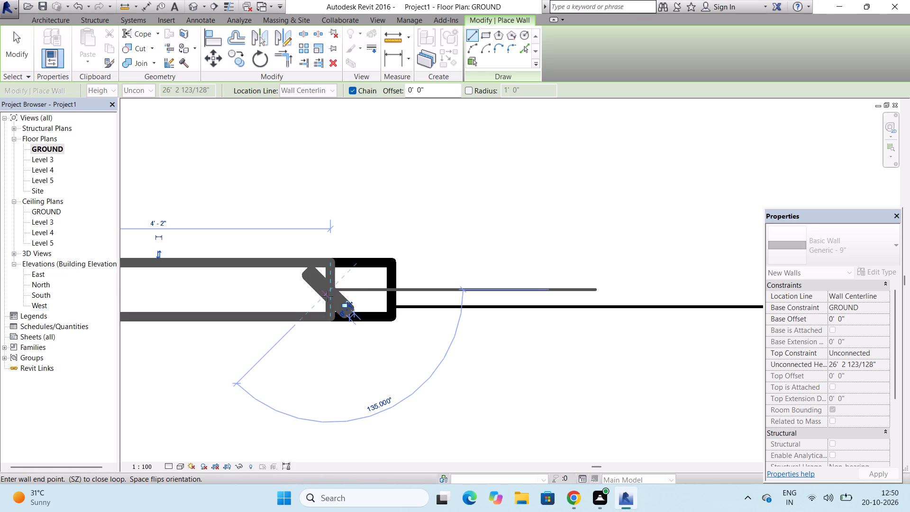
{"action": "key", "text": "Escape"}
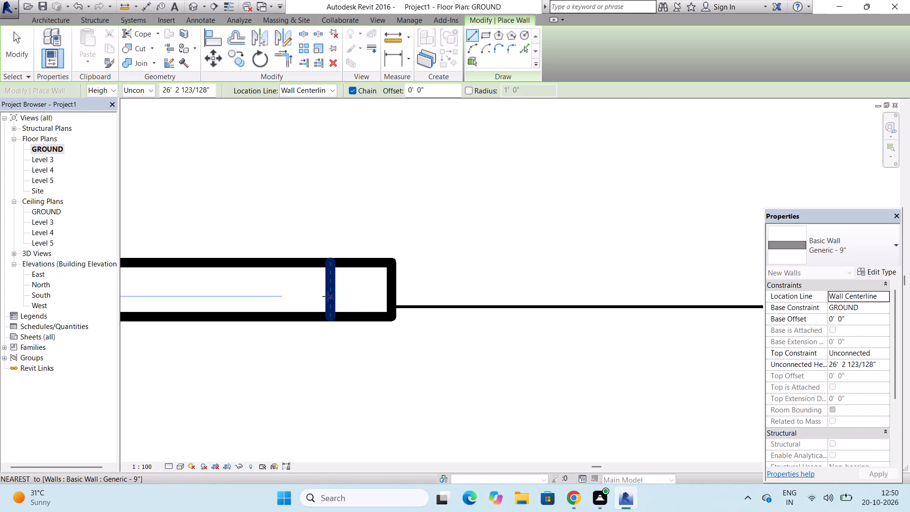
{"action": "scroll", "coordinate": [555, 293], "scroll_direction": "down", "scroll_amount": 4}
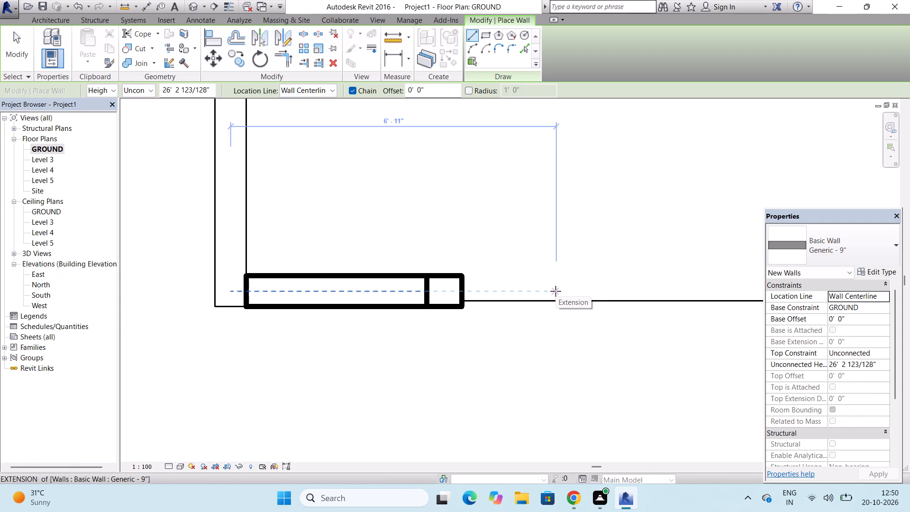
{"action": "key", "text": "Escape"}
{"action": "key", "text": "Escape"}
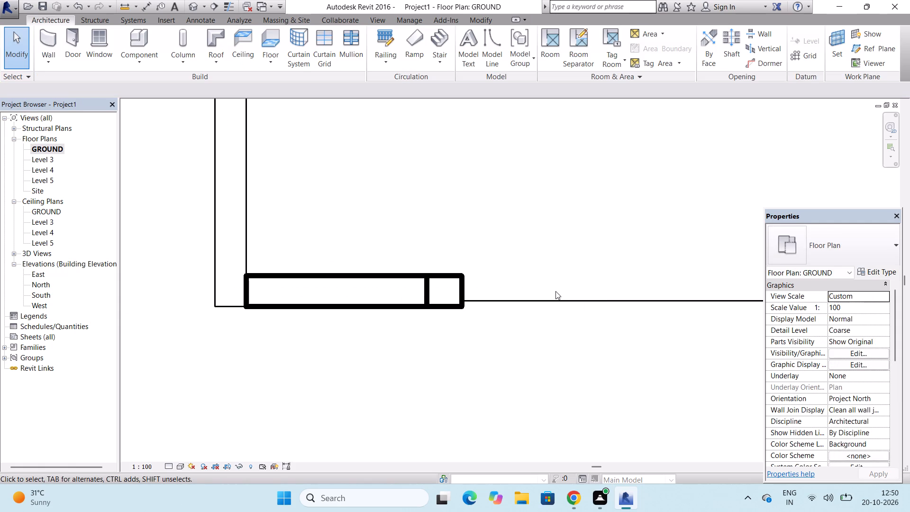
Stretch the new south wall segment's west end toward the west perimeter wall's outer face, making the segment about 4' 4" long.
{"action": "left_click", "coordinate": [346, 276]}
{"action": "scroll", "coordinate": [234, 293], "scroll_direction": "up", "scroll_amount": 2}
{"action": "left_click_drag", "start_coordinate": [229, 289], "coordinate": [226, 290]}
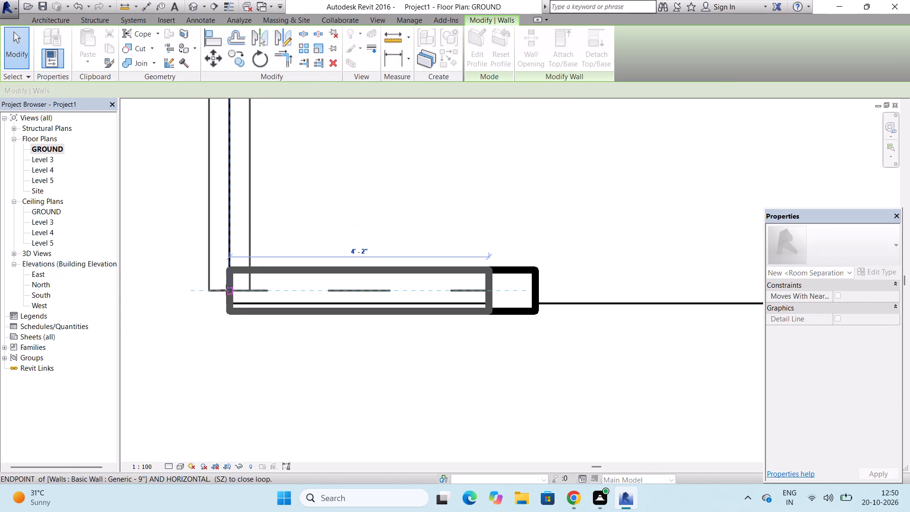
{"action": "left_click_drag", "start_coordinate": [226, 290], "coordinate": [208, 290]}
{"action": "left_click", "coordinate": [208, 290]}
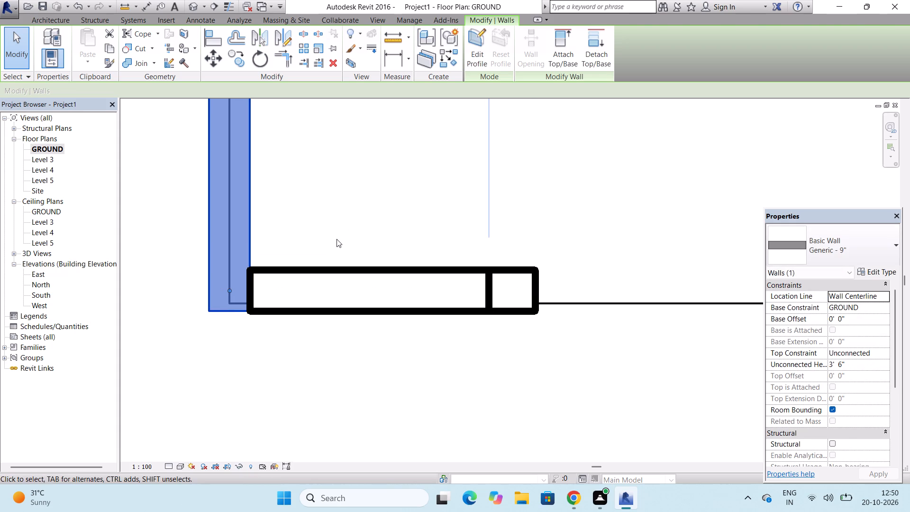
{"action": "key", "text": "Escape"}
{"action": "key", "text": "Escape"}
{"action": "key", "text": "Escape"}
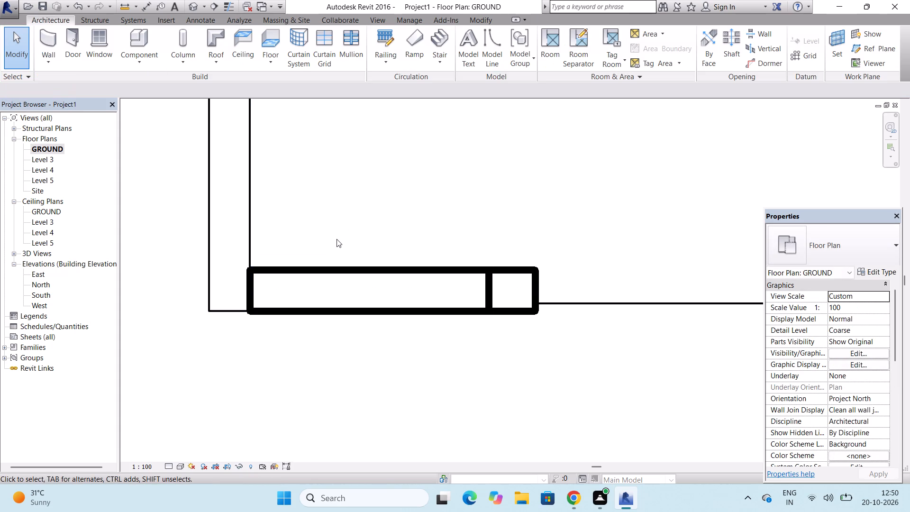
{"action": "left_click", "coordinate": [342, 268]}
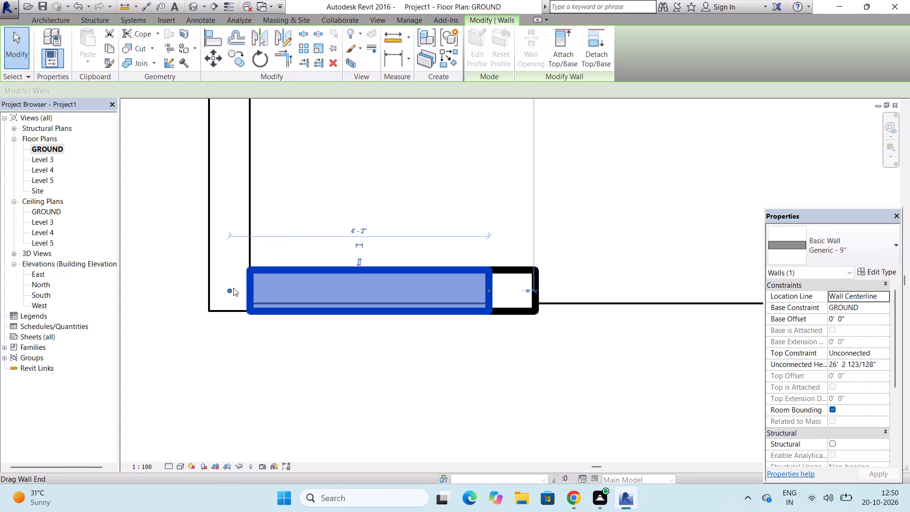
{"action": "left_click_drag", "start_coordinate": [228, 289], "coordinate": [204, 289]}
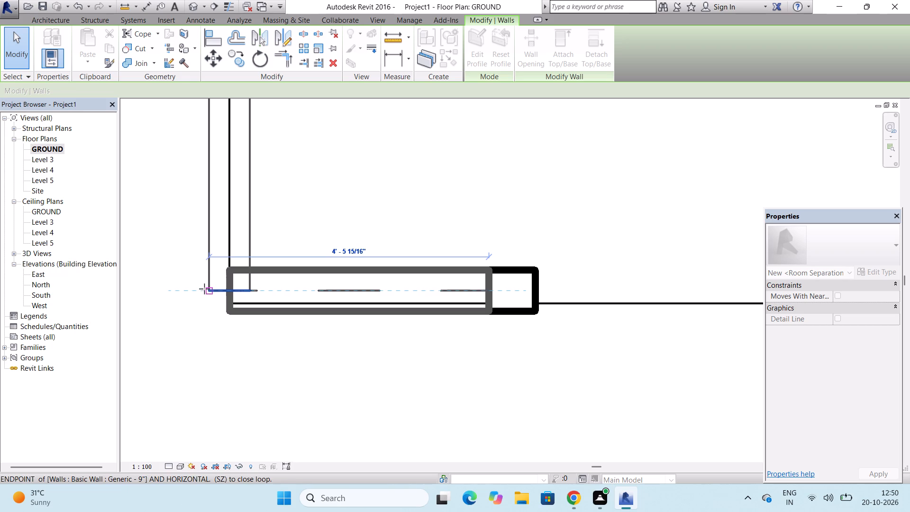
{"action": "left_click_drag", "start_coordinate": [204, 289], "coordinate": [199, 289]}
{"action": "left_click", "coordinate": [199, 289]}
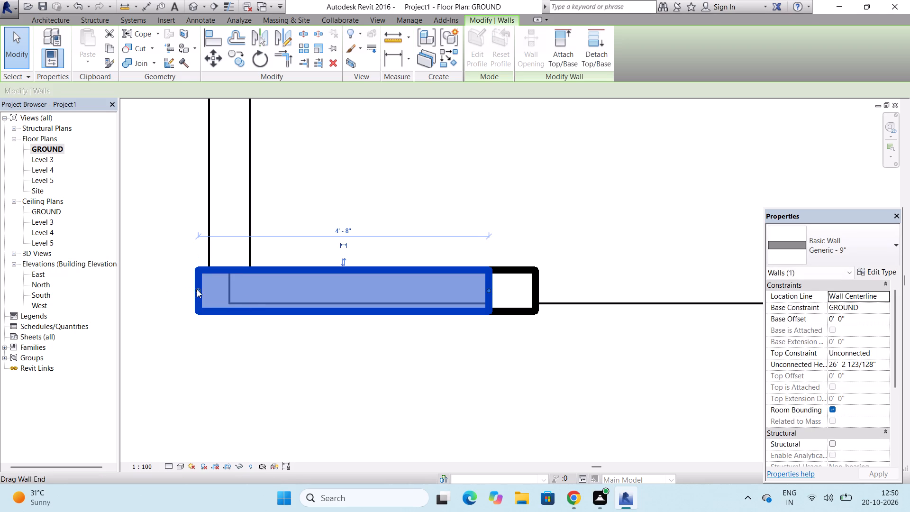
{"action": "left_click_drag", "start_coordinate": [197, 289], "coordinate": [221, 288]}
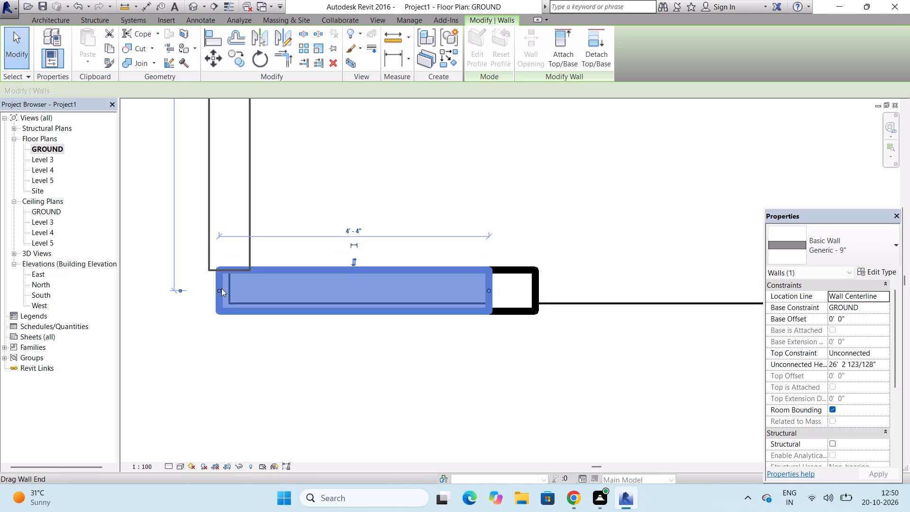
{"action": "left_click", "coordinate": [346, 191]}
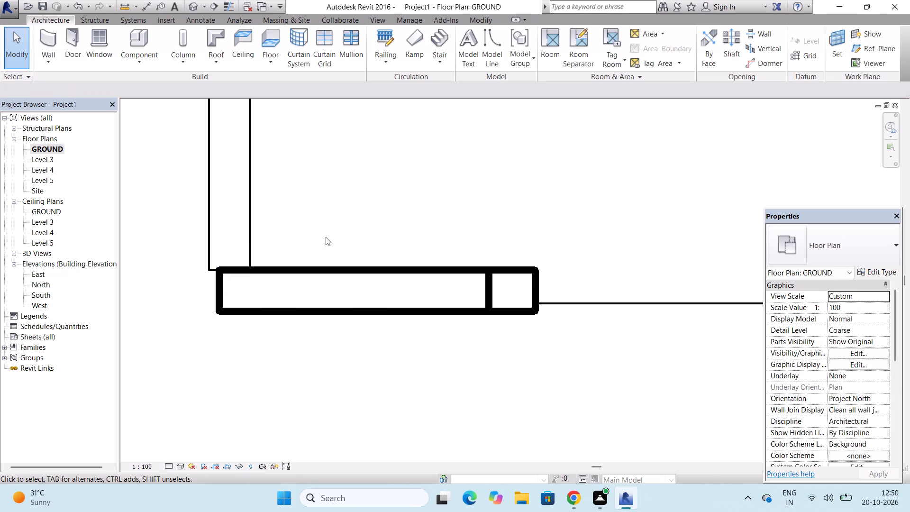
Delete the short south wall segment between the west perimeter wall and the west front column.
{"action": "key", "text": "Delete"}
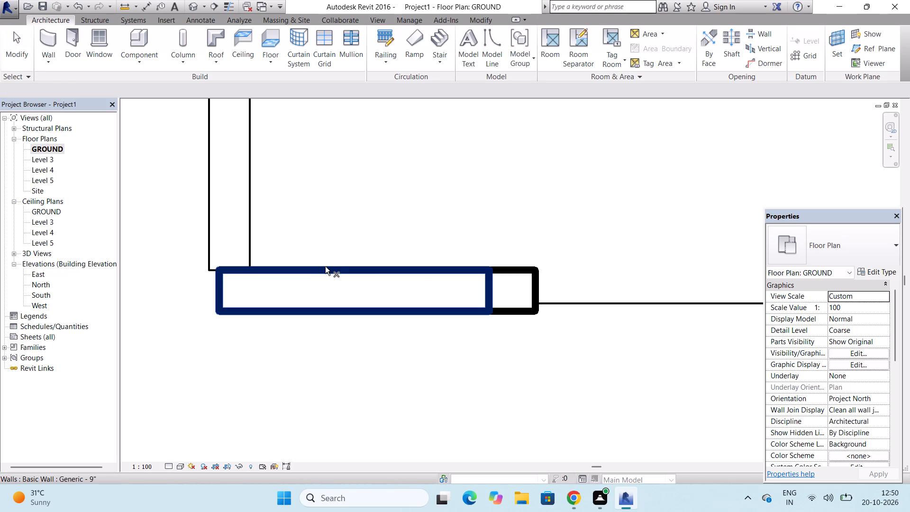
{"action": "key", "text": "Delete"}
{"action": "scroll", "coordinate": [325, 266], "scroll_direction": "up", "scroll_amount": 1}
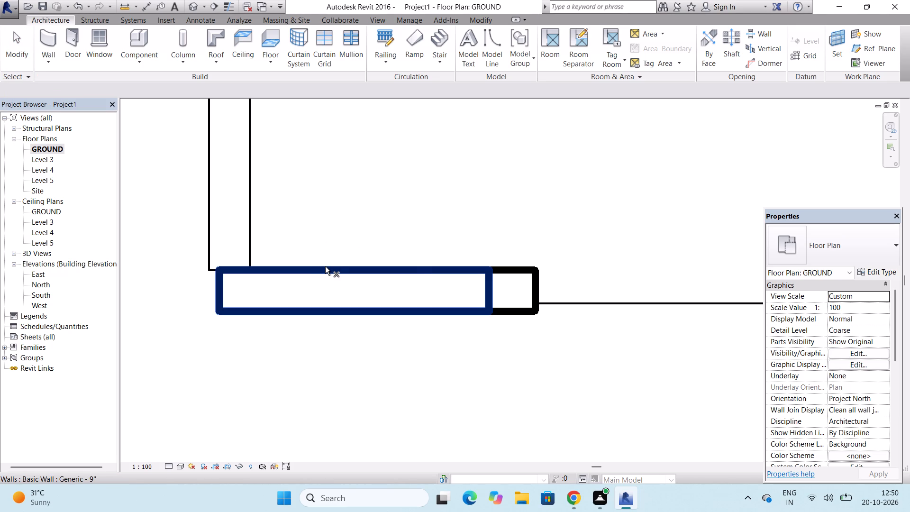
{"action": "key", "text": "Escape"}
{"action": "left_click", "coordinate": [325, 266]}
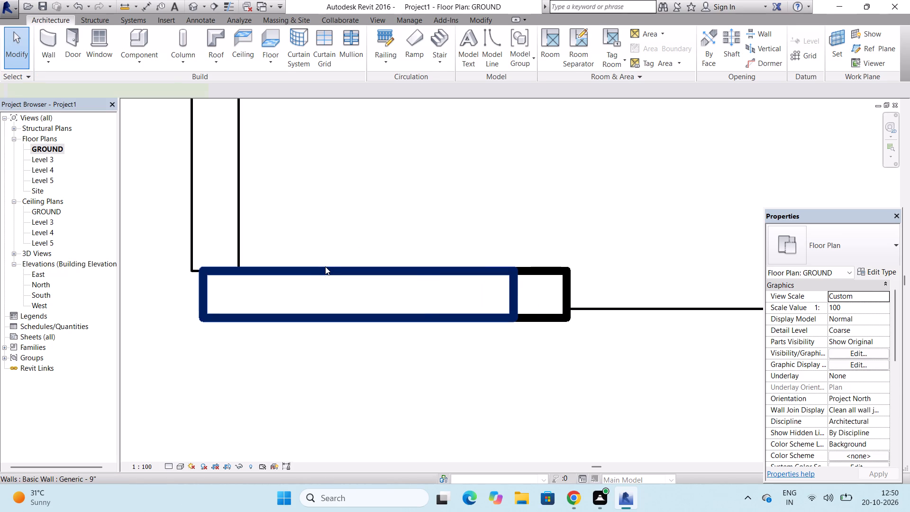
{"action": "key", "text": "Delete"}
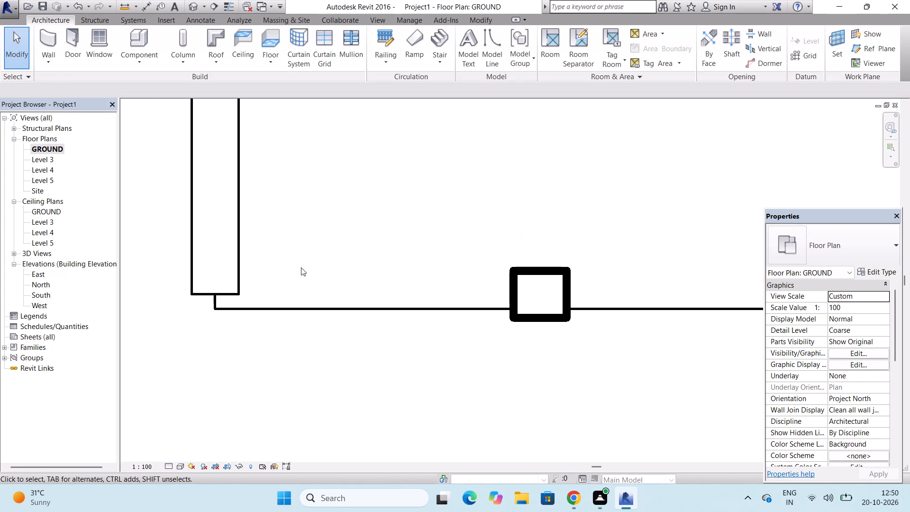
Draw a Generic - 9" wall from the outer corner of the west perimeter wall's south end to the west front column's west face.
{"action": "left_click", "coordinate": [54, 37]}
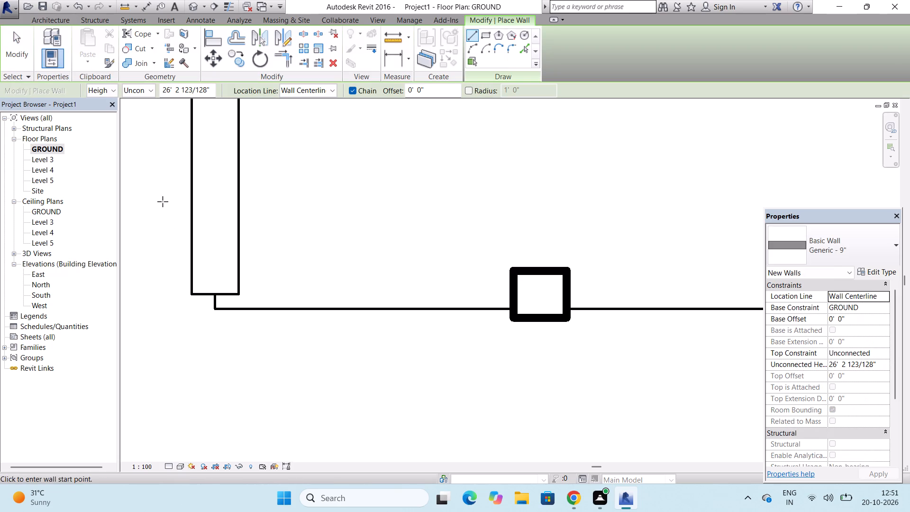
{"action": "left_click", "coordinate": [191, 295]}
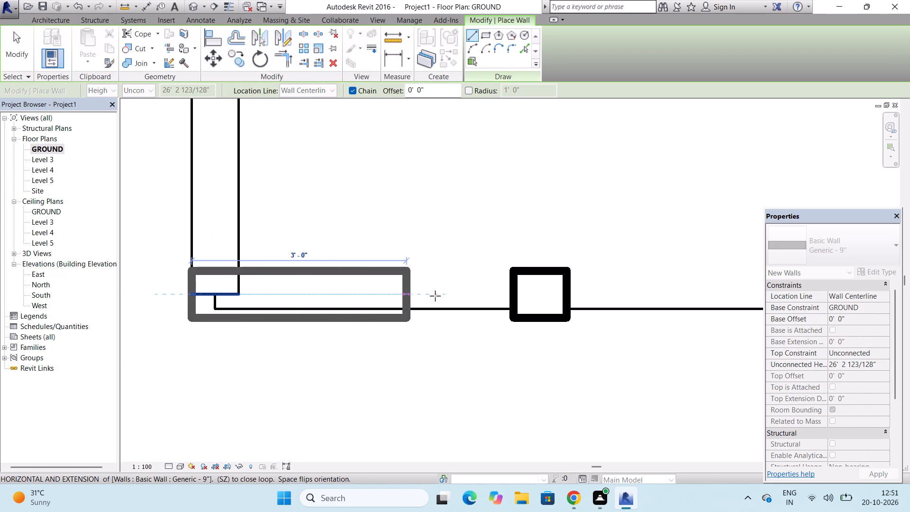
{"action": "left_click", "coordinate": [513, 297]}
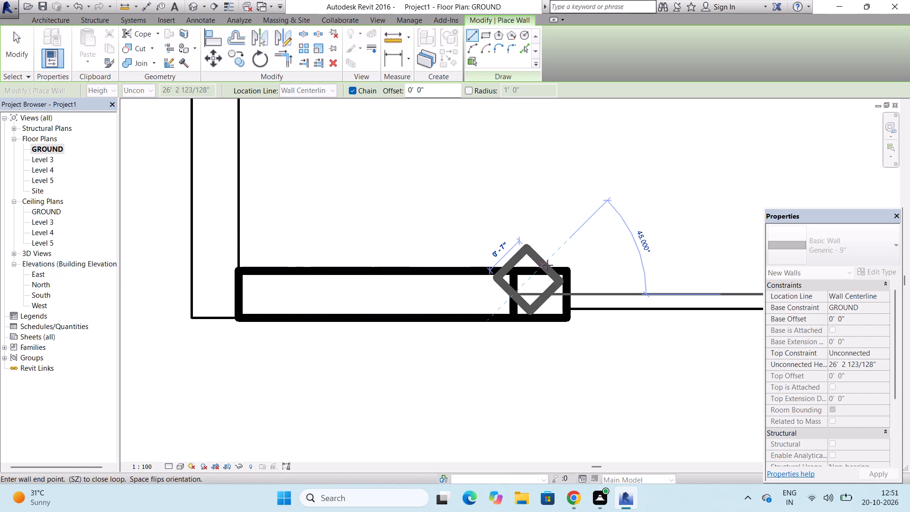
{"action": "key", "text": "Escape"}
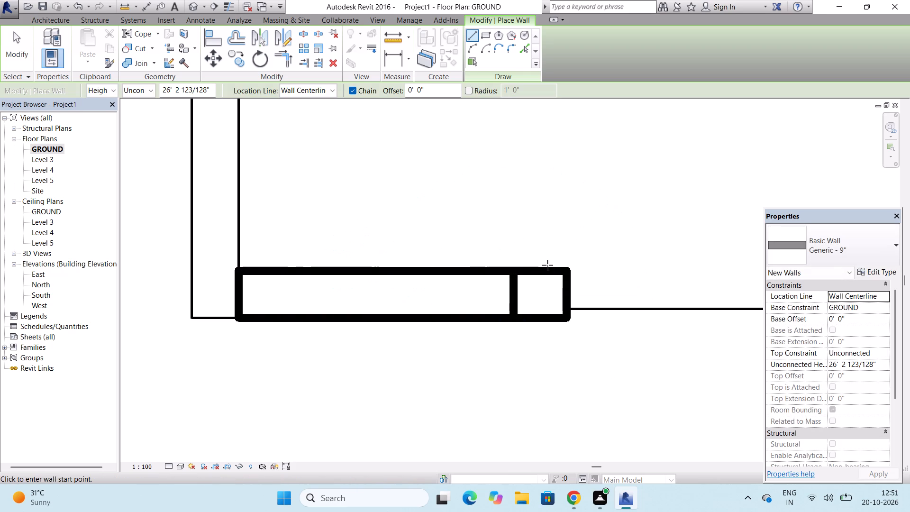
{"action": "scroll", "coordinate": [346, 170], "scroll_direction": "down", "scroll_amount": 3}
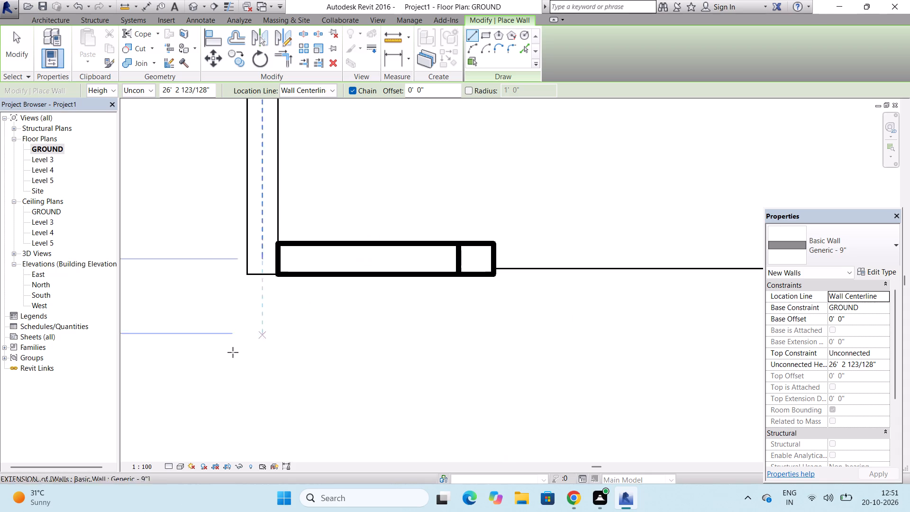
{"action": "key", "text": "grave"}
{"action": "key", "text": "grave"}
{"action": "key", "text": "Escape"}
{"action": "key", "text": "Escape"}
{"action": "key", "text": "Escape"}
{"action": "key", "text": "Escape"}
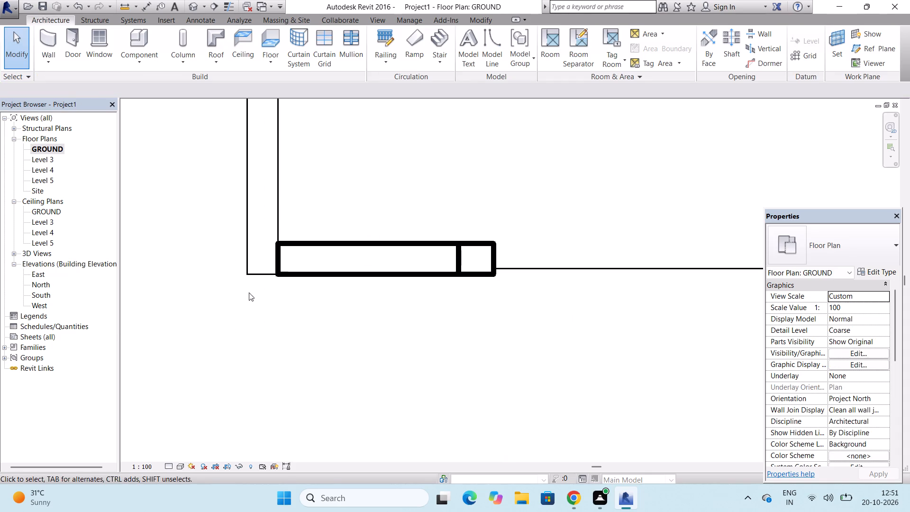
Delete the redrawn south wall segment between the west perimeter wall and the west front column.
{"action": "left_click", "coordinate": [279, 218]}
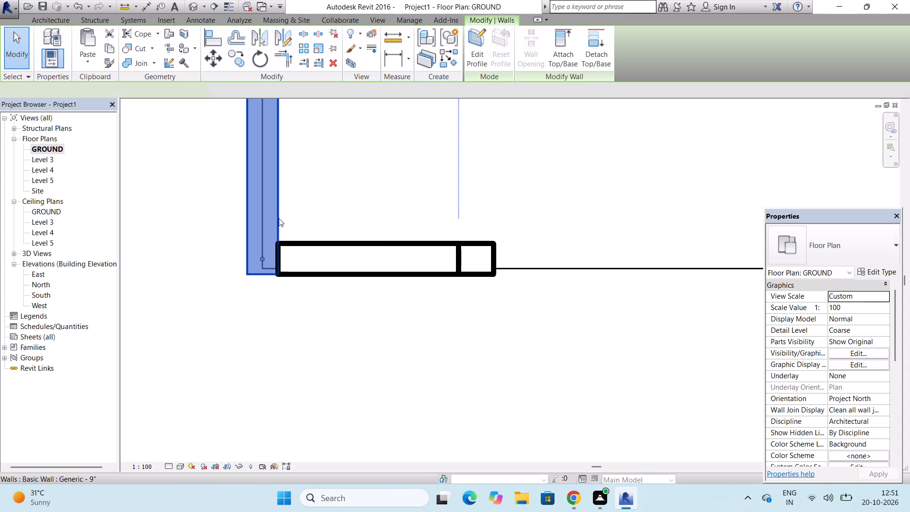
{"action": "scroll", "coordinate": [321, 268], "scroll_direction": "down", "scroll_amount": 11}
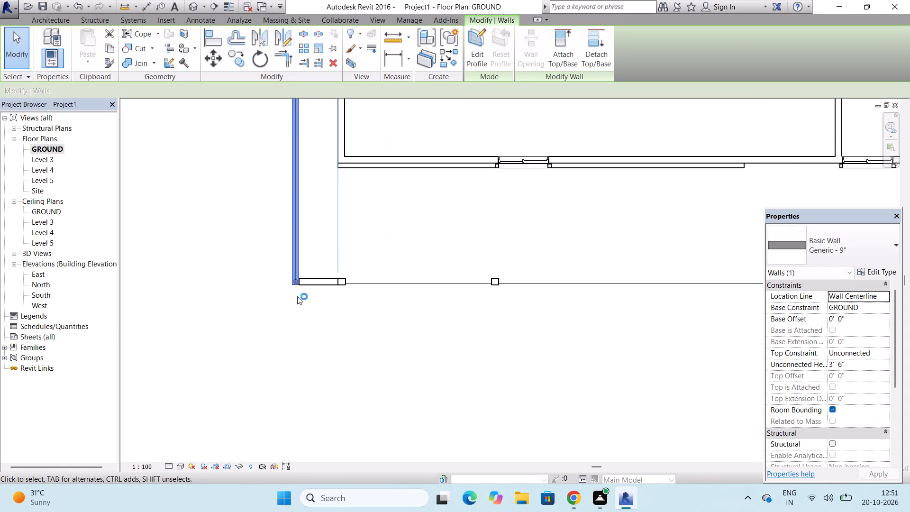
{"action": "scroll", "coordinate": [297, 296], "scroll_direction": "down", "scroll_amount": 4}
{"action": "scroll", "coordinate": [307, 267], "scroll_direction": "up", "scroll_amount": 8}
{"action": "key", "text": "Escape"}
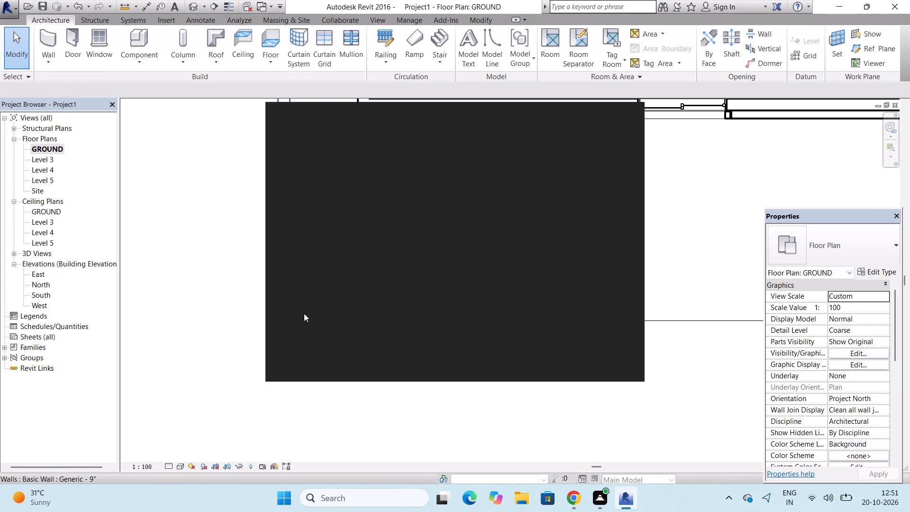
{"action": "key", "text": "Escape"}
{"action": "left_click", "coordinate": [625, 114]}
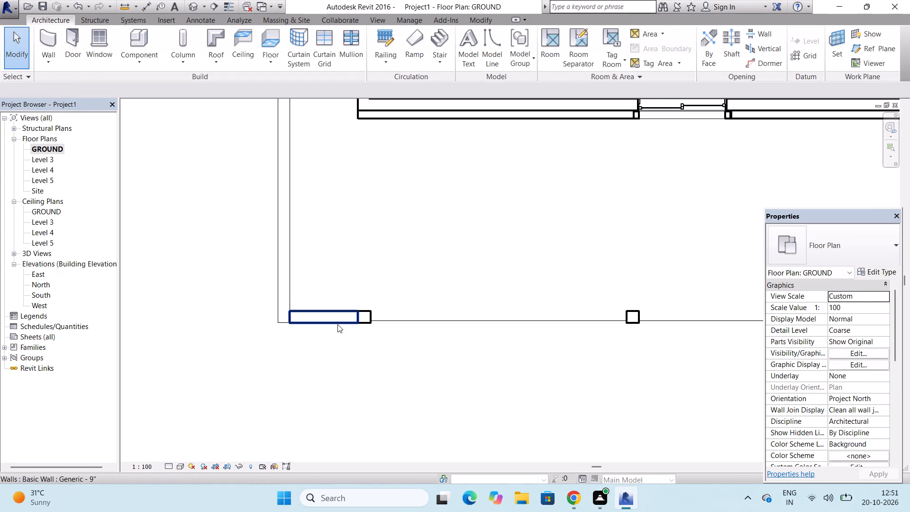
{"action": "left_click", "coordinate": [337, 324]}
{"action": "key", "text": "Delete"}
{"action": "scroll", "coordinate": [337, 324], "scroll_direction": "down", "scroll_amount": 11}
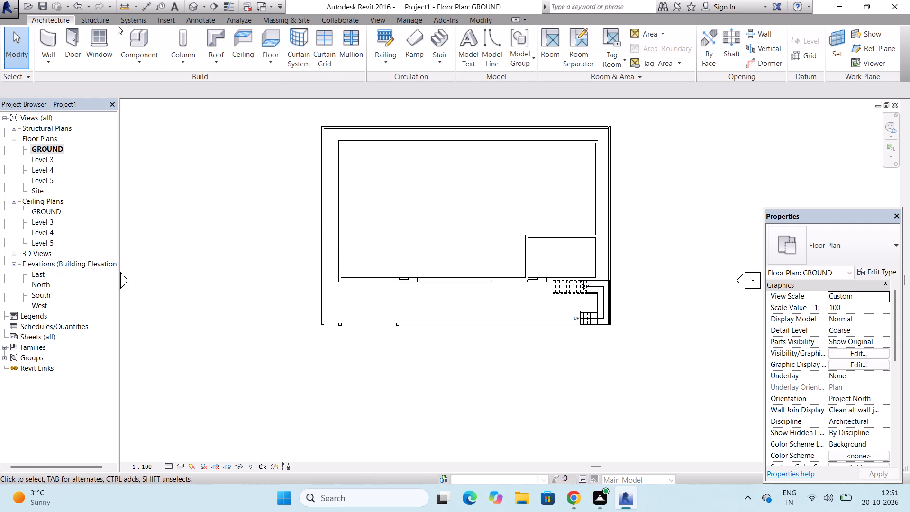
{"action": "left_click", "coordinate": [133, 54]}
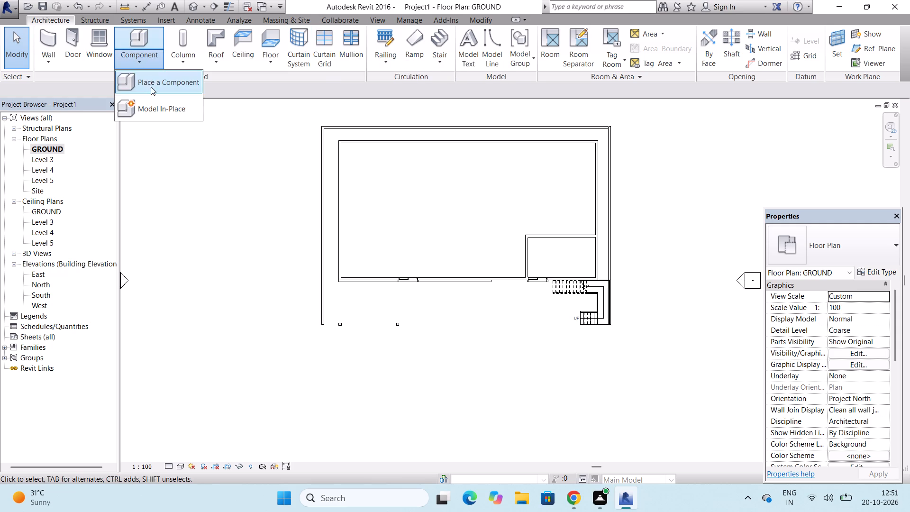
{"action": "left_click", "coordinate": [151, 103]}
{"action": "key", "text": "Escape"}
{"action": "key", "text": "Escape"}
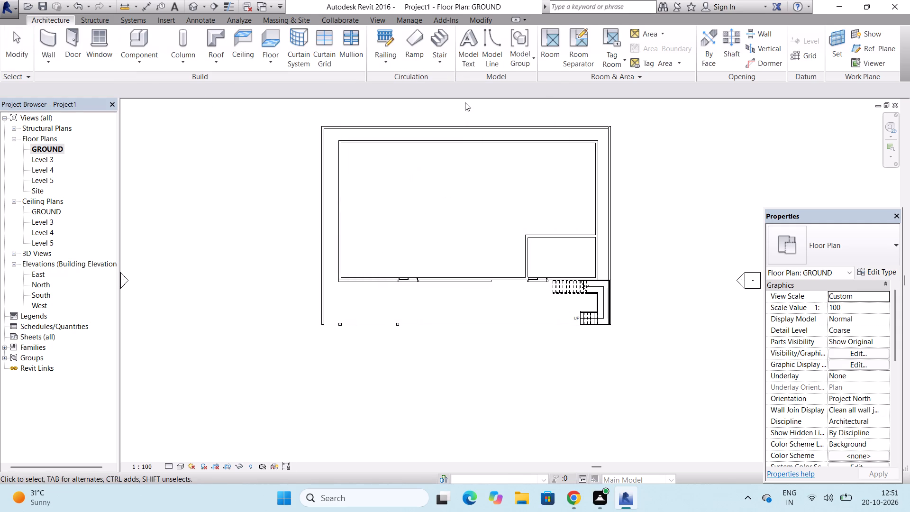
Draw a Generic - 9" wall about 40' long along the south edge, running east from the east front column's east face.
{"action": "left_click", "coordinate": [44, 31]}
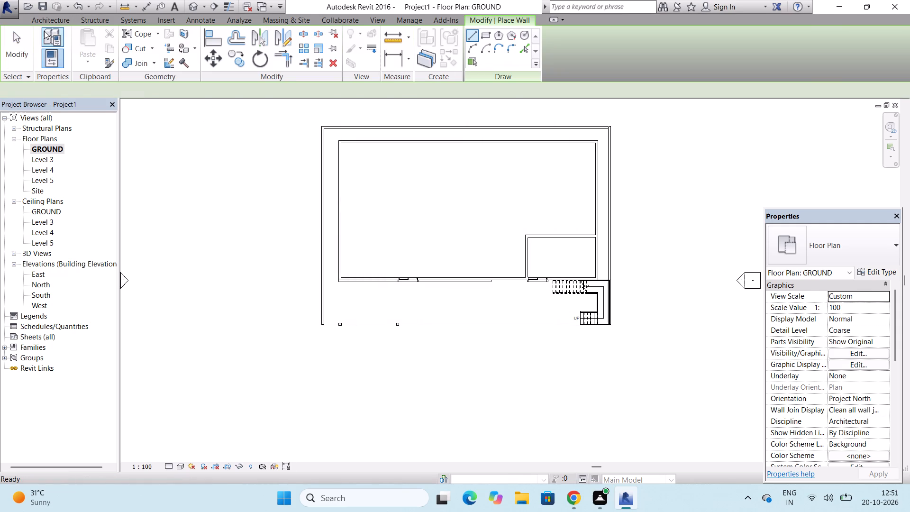
{"action": "scroll", "coordinate": [320, 319], "scroll_direction": "up", "scroll_amount": 6}
{"action": "scroll", "coordinate": [273, 324], "scroll_direction": "down", "scroll_amount": 4}
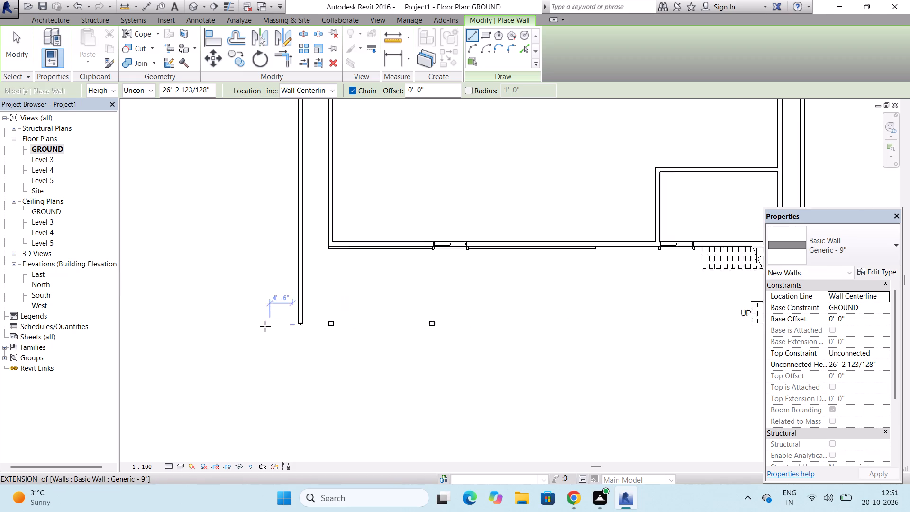
{"action": "scroll", "coordinate": [404, 320], "scroll_direction": "up", "scroll_amount": 4}
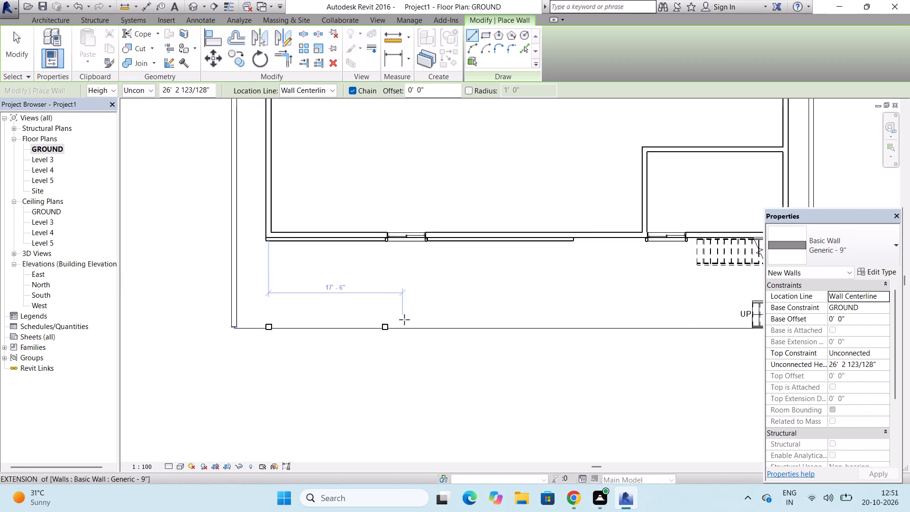
{"action": "scroll", "coordinate": [391, 333], "scroll_direction": "up", "scroll_amount": 11}
{"action": "left_click", "coordinate": [382, 323]}
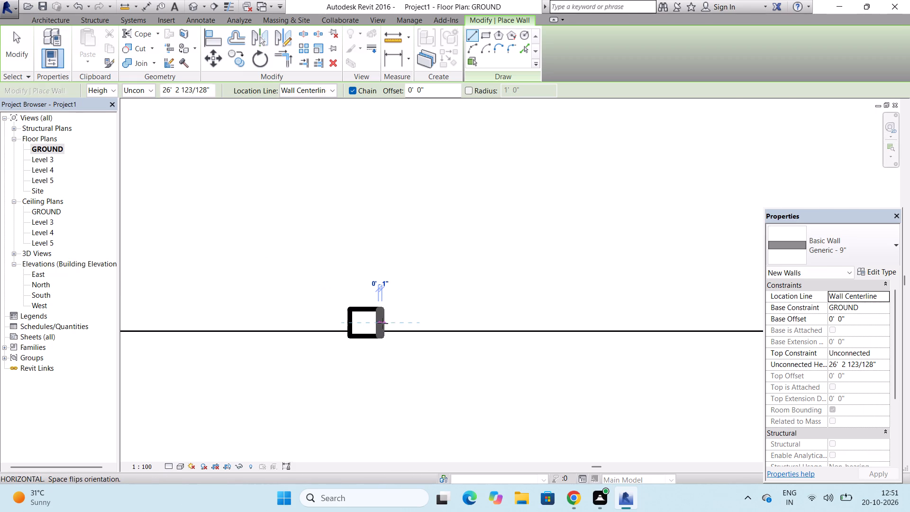
{"action": "scroll", "coordinate": [382, 323], "scroll_direction": "down", "scroll_amount": 14}
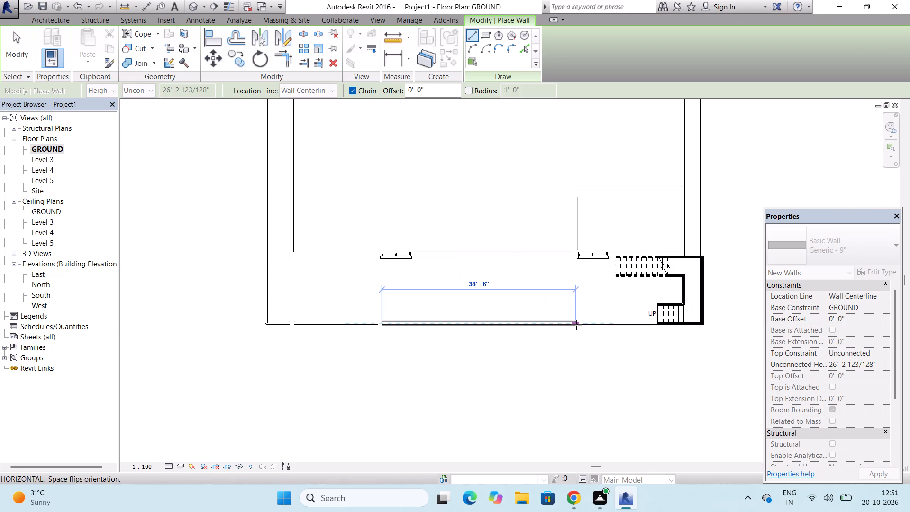
{"action": "scroll", "coordinate": [613, 326], "scroll_direction": "up", "scroll_amount": 4}
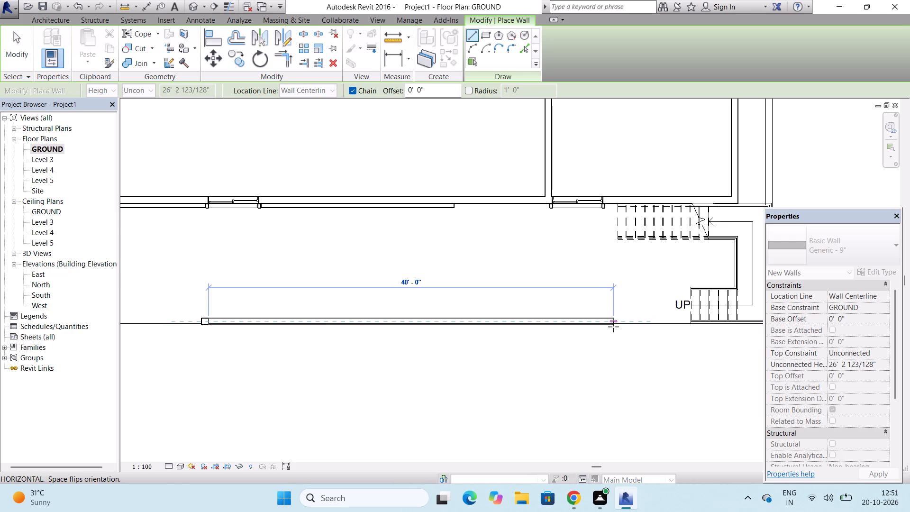
{"action": "left_click", "coordinate": [613, 327]}
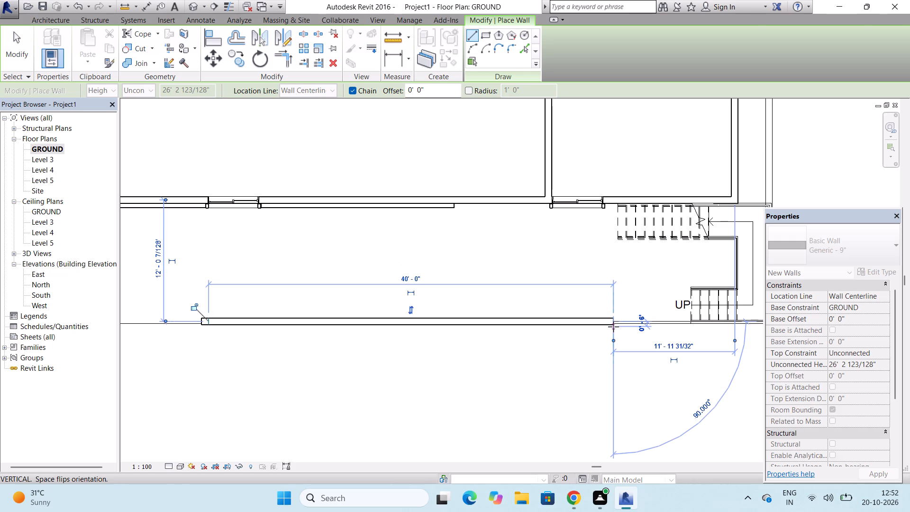
{"action": "key", "text": "Escape"}
{"action": "key", "text": "Escape"}
{"action": "key", "text": "Escape"}
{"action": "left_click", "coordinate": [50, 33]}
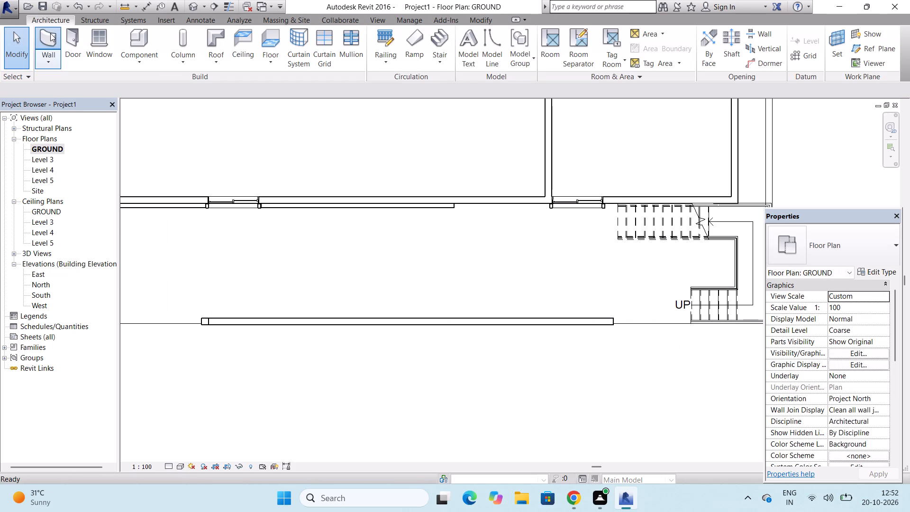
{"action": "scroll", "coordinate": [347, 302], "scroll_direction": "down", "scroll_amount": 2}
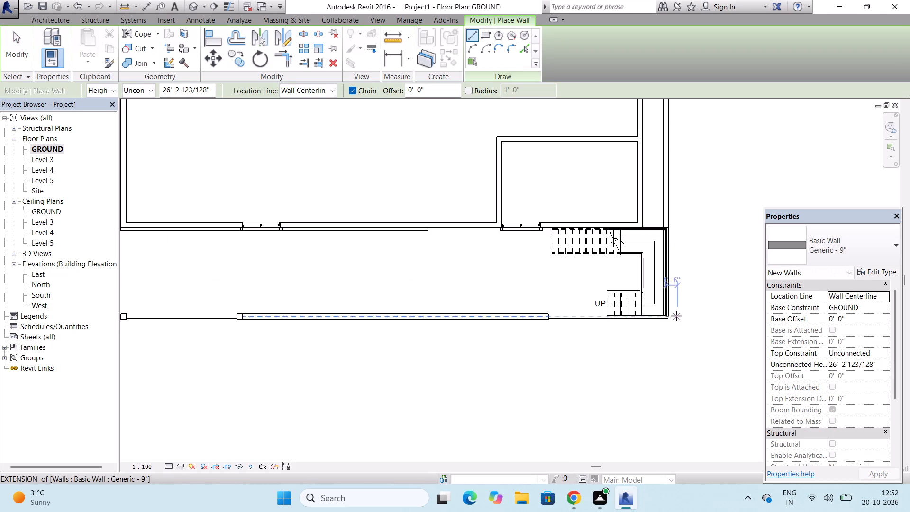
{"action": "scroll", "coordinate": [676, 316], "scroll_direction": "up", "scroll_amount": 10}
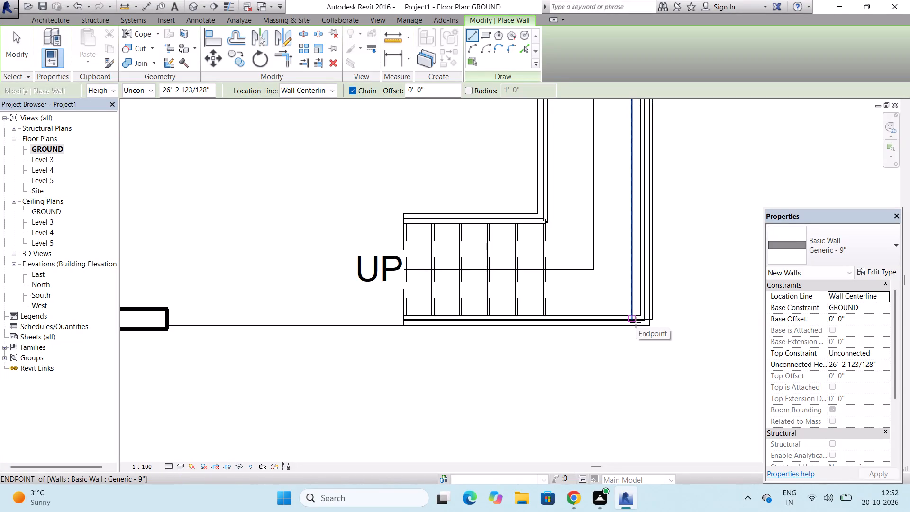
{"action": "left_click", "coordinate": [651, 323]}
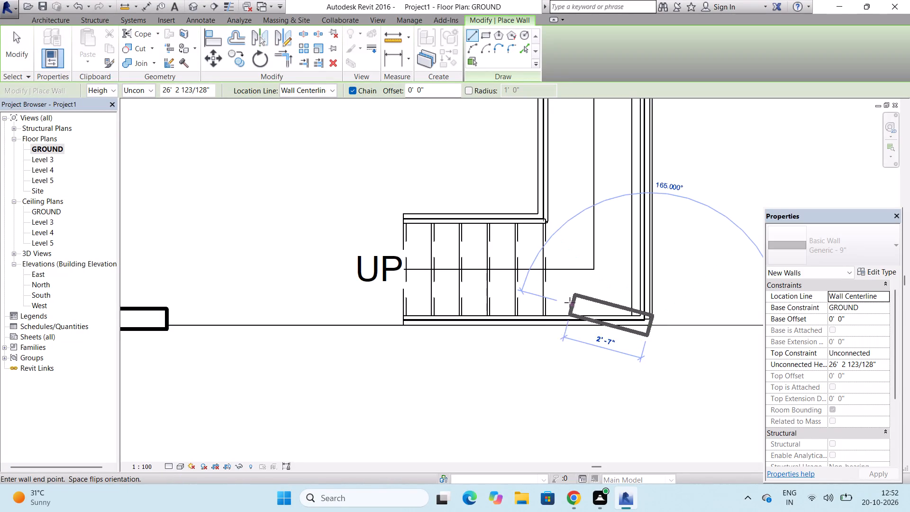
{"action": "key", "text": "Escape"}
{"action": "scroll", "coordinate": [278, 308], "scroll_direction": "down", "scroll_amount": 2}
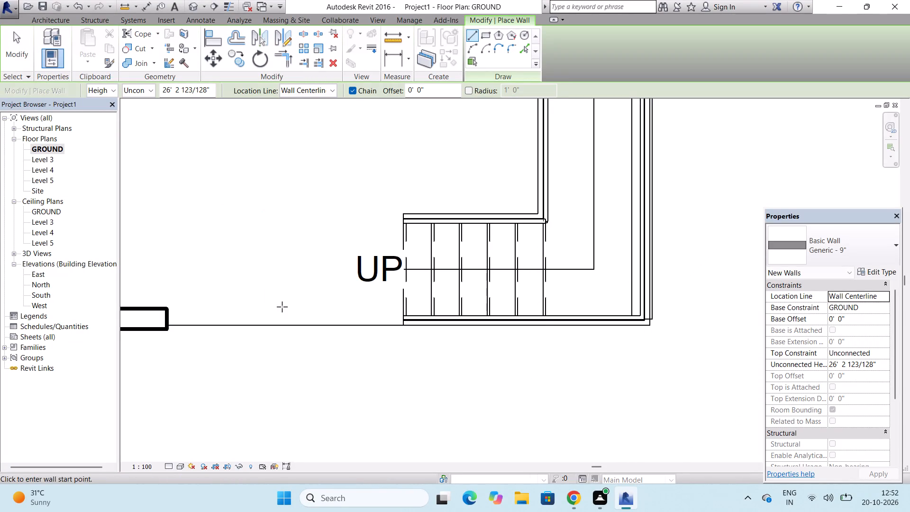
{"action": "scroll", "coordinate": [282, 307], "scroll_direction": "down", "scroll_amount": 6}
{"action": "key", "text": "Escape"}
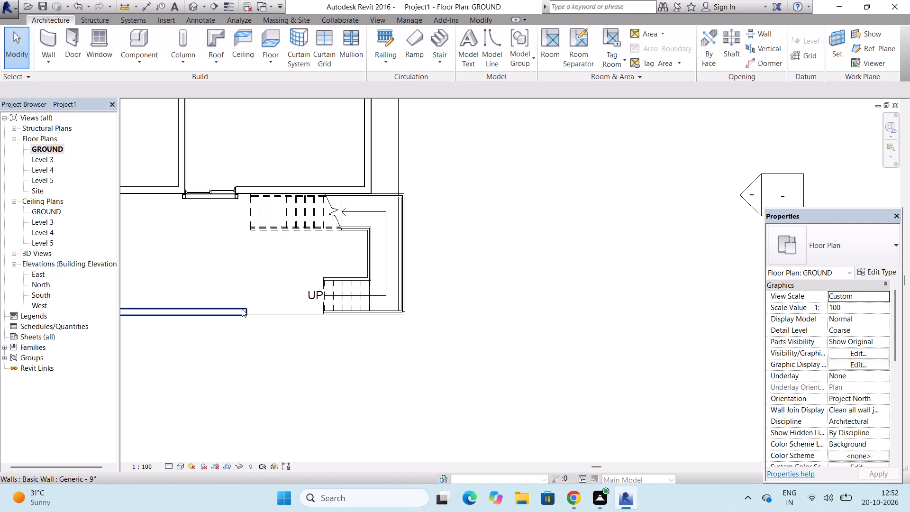
Copy the new south wall about 15' 7" east so its east end reaches the slab's southeast corner.
{"action": "left_click", "coordinate": [242, 309]}
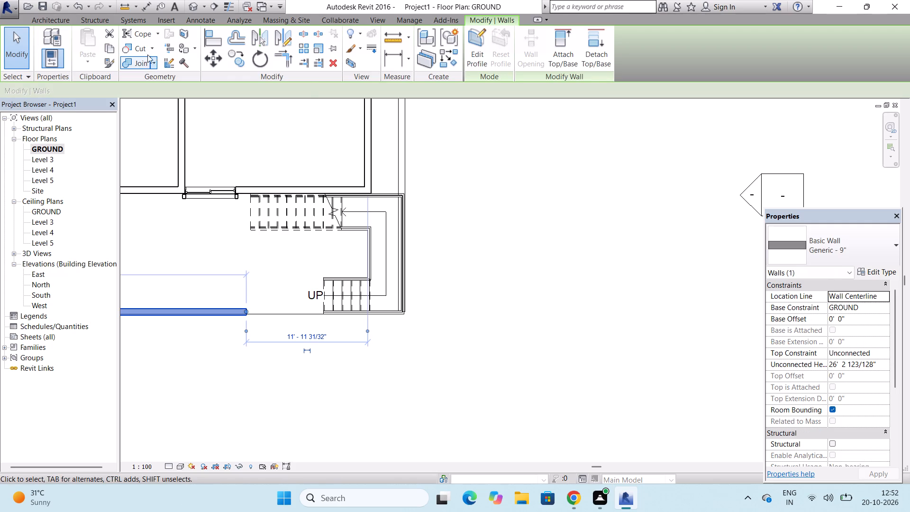
{"action": "left_click", "coordinate": [237, 60]}
{"action": "scroll", "coordinate": [241, 319], "scroll_direction": "up", "scroll_amount": 7}
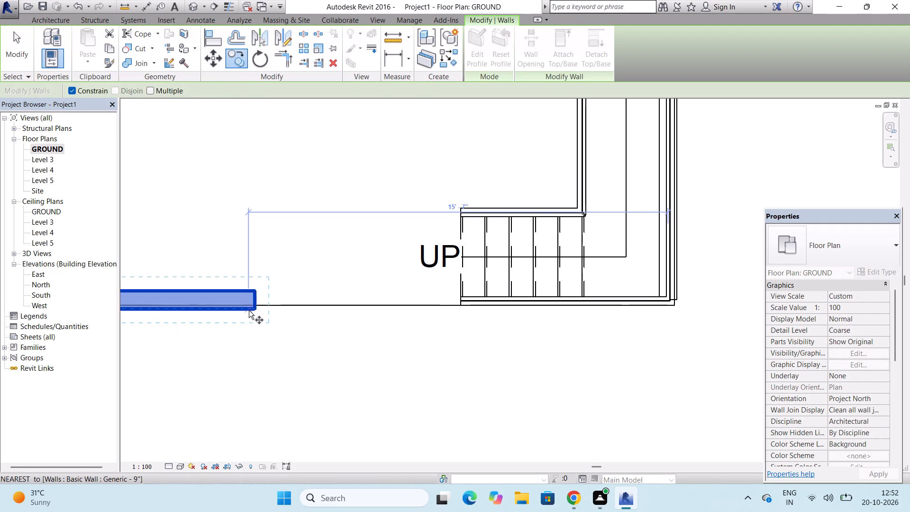
{"action": "left_click", "coordinate": [252, 309]}
{"action": "scroll", "coordinate": [252, 309], "scroll_direction": "down", "scroll_amount": 3}
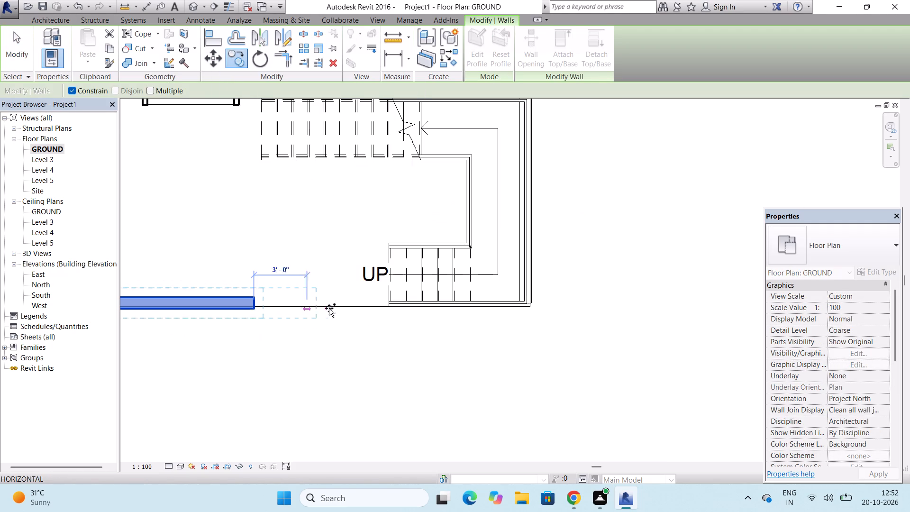
{"action": "left_click", "coordinate": [530, 308]}
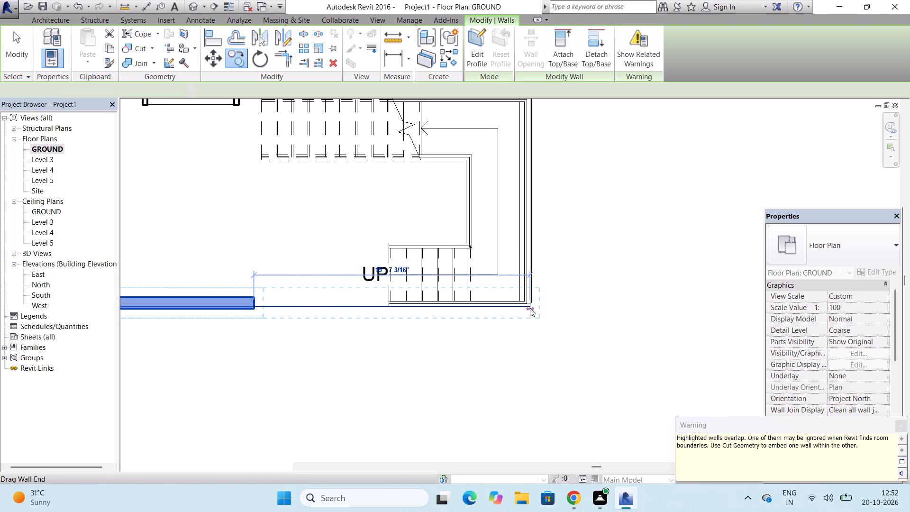
{"action": "key", "text": "Escape"}
{"action": "key", "text": "Escape"}
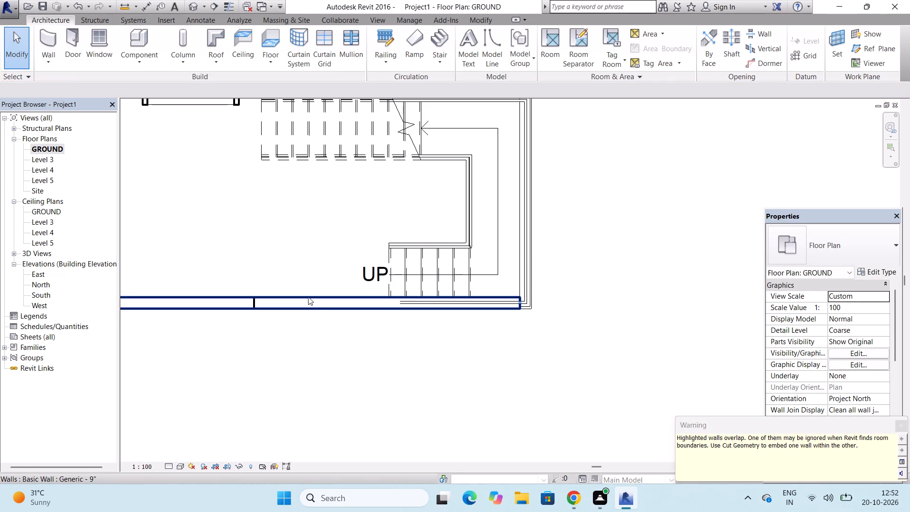
Shorten the copied south wall from its west end to about 9' long, ending just west of the stair's first riser.
{"action": "left_click", "coordinate": [308, 295]}
{"action": "scroll", "coordinate": [491, 274], "scroll_direction": "down", "scroll_amount": 4}
{"action": "scroll", "coordinate": [589, 287], "scroll_direction": "down", "scroll_amount": 3}
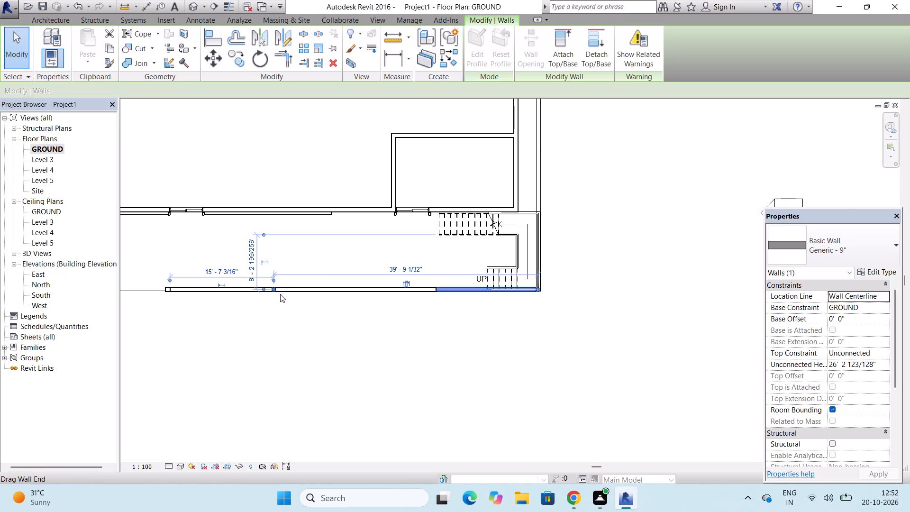
{"action": "scroll", "coordinate": [280, 294], "scroll_direction": "up", "scroll_amount": 5}
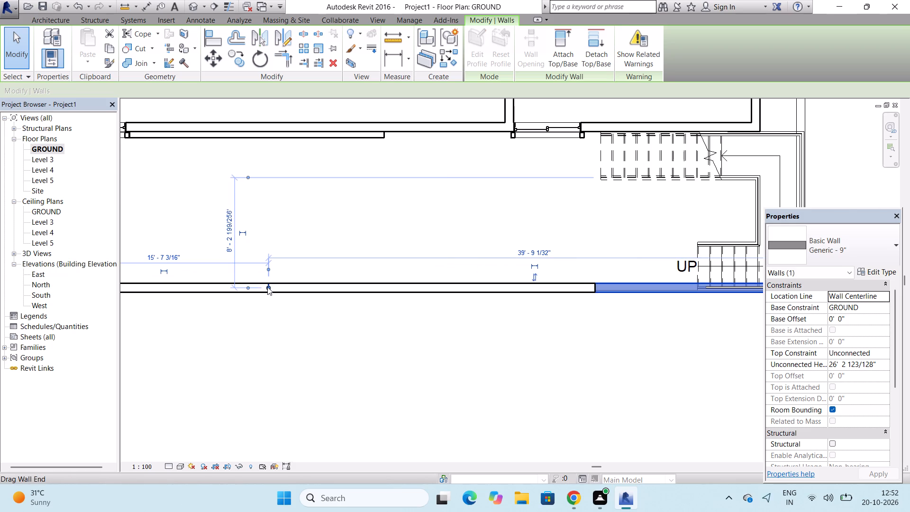
{"action": "left_click_drag", "start_coordinate": [267, 287], "coordinate": [399, 283]}
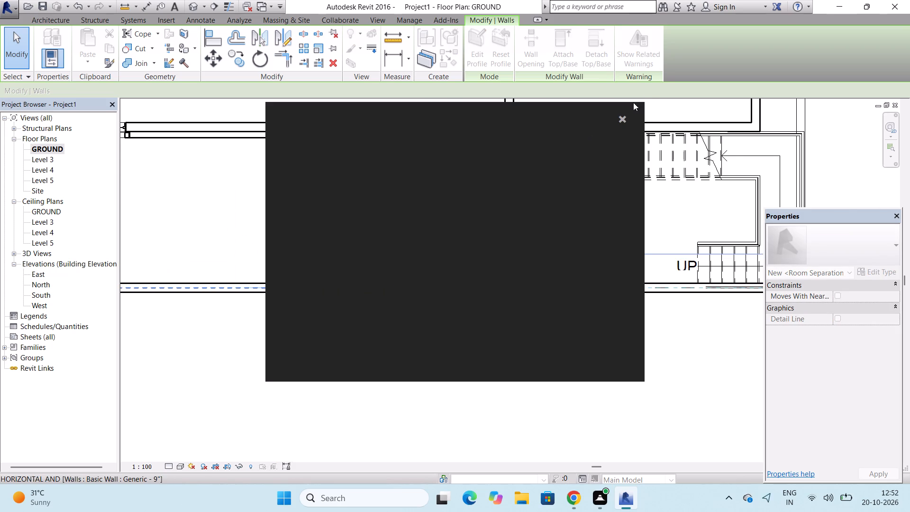
{"action": "left_click", "coordinate": [622, 120]}
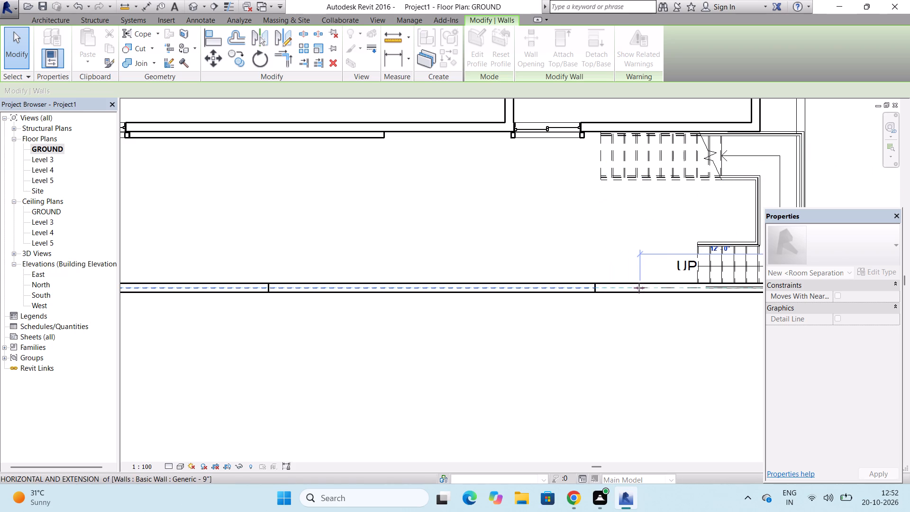
{"action": "left_click", "coordinate": [678, 287]}
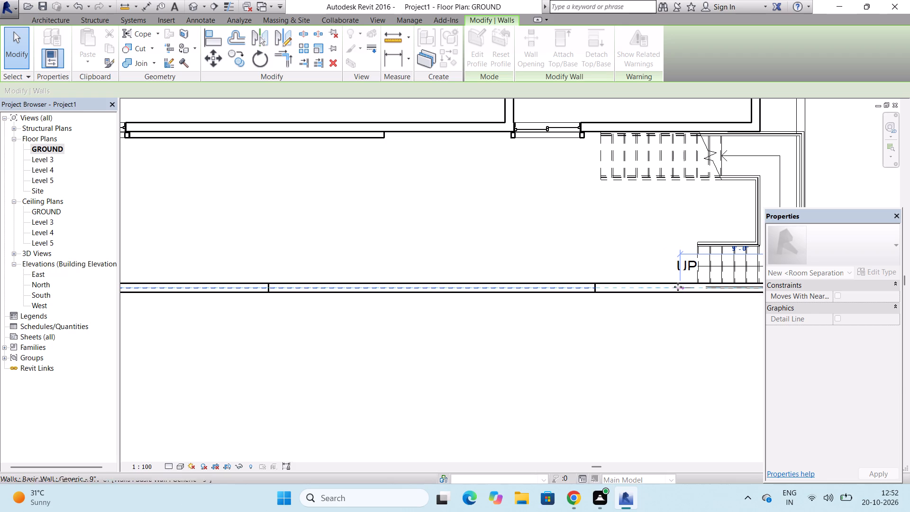
{"action": "key", "text": "Escape"}
{"action": "key", "text": "Escape"}
{"action": "scroll", "coordinate": [561, 250], "scroll_direction": "down", "scroll_amount": 3}
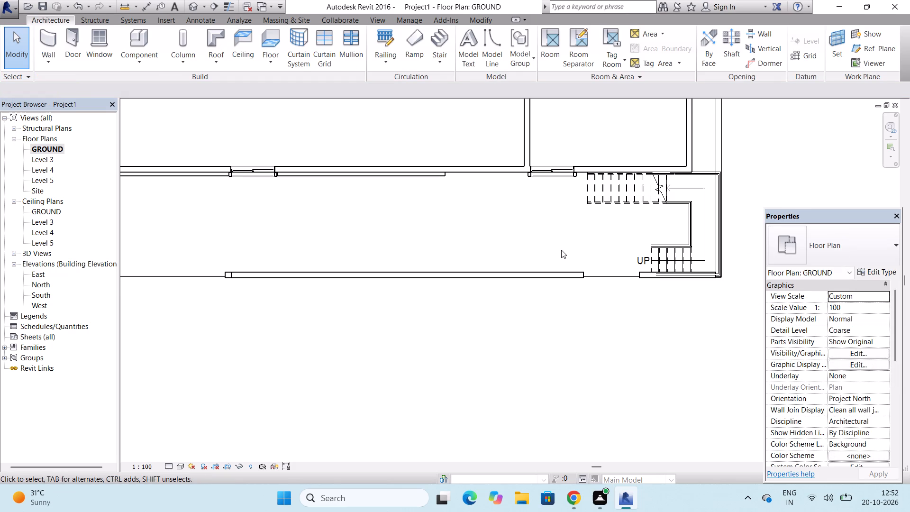
{"action": "key", "text": "Escape"}
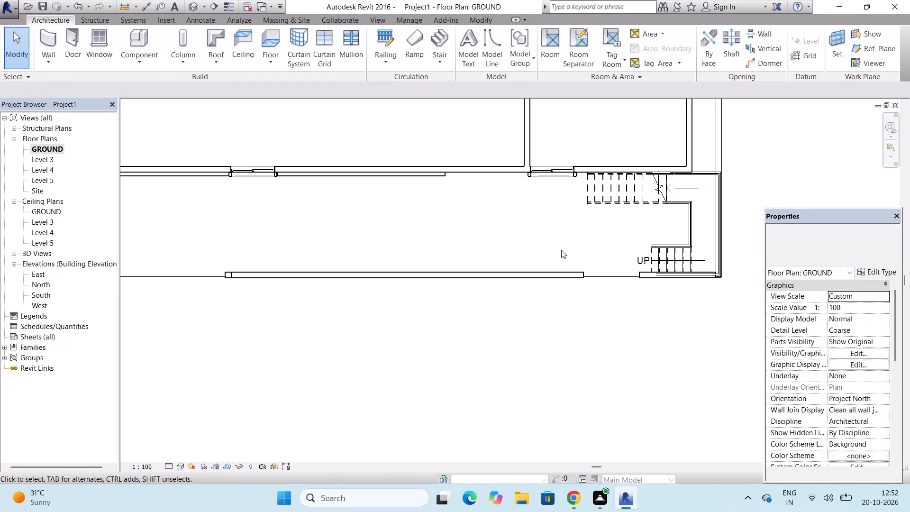
{"action": "key", "text": "Escape"}
Draw a Generic - 9" wall about 4' 1" long from the slab's southwest corner to the west front column's west face.
{"action": "scroll", "coordinate": [561, 250], "scroll_direction": "down", "scroll_amount": 3}
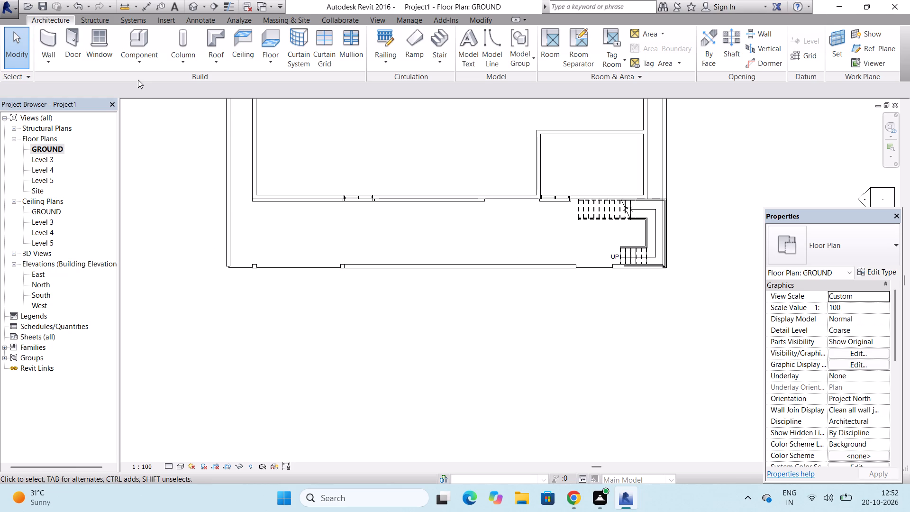
{"action": "left_click", "coordinate": [50, 39]}
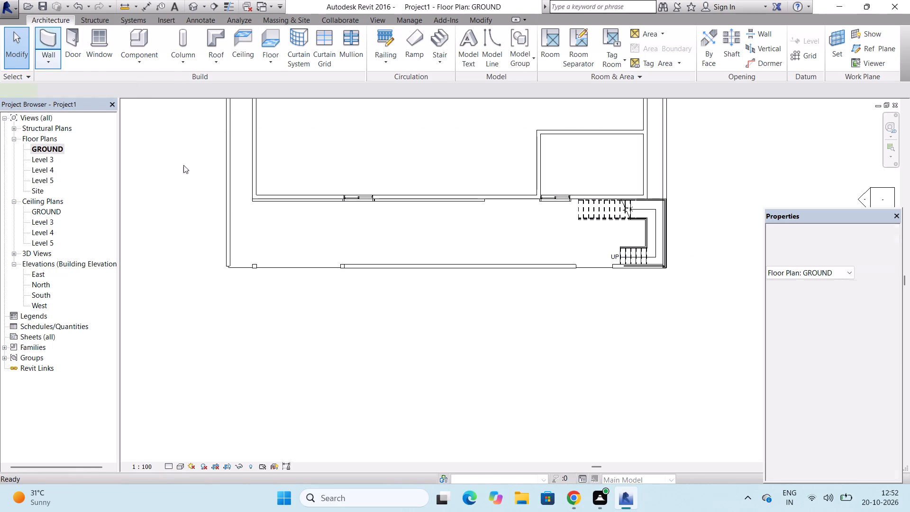
{"action": "scroll", "coordinate": [224, 264], "scroll_direction": "up", "scroll_amount": 10}
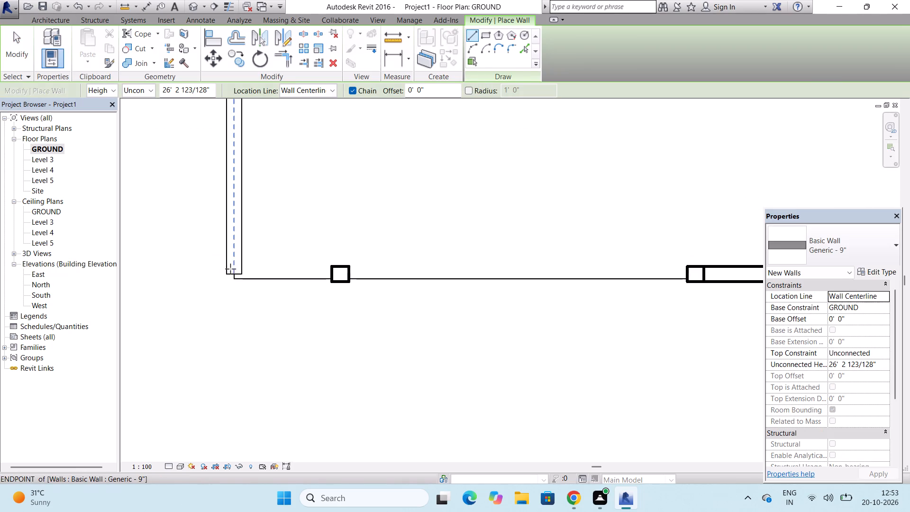
{"action": "left_click", "coordinate": [236, 278]}
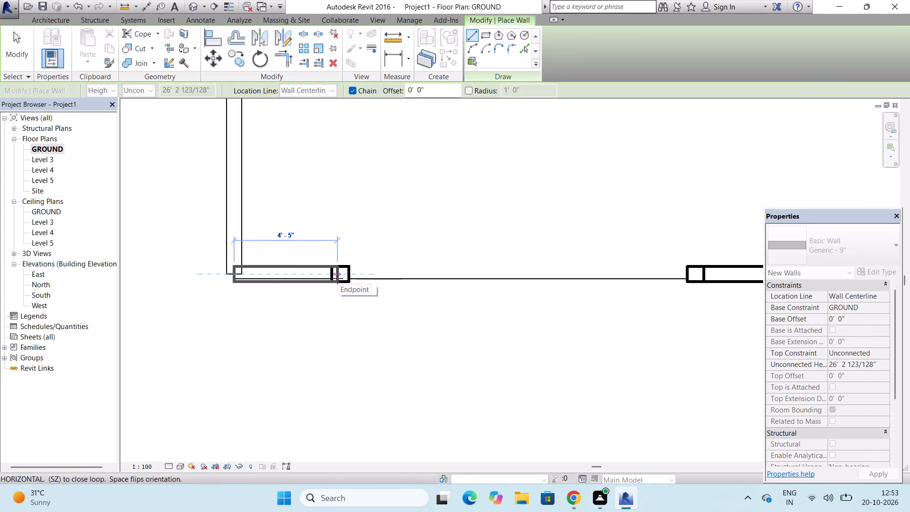
{"action": "left_click", "coordinate": [329, 280]}
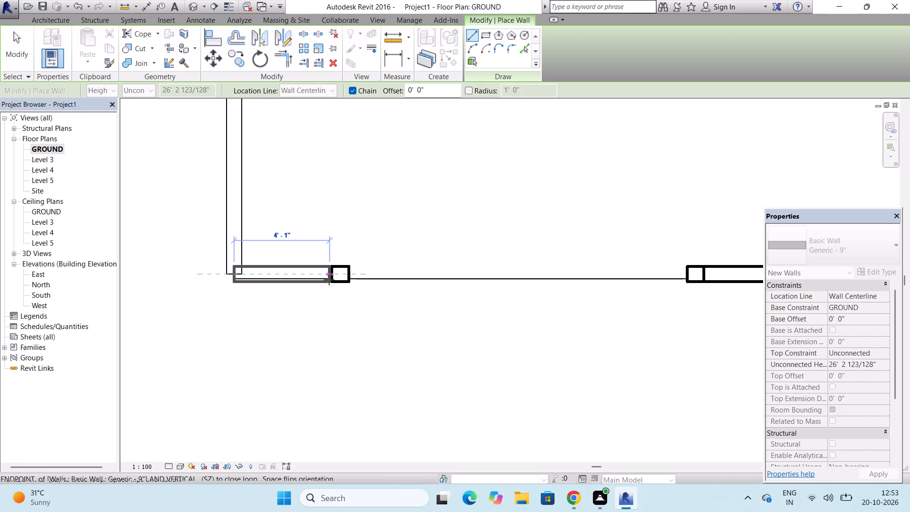
{"action": "key", "text": "Escape"}
{"action": "key", "text": "Escape"}
{"action": "key", "text": "Escape"}
{"action": "key", "text": "Escape"}
{"action": "key", "text": "Escape"}
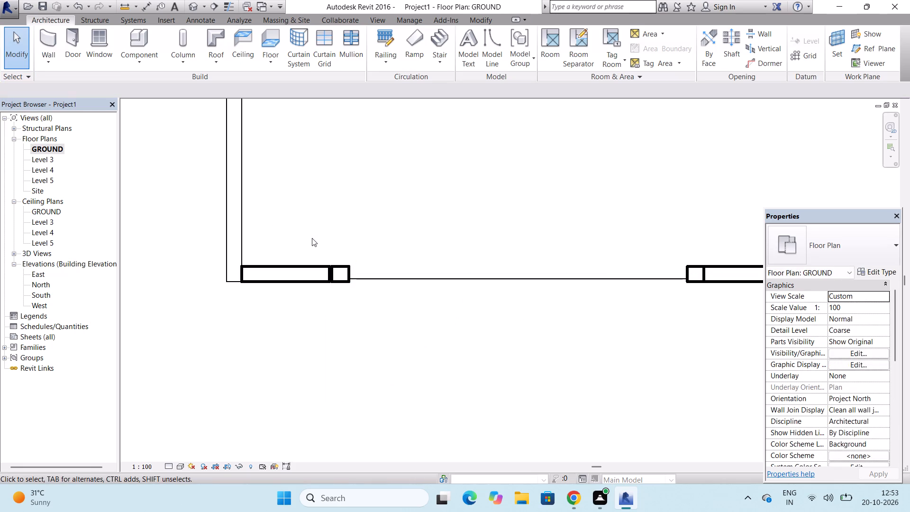
Open the South elevation view.
{"action": "scroll", "coordinate": [312, 238], "scroll_direction": "down", "scroll_amount": 4}
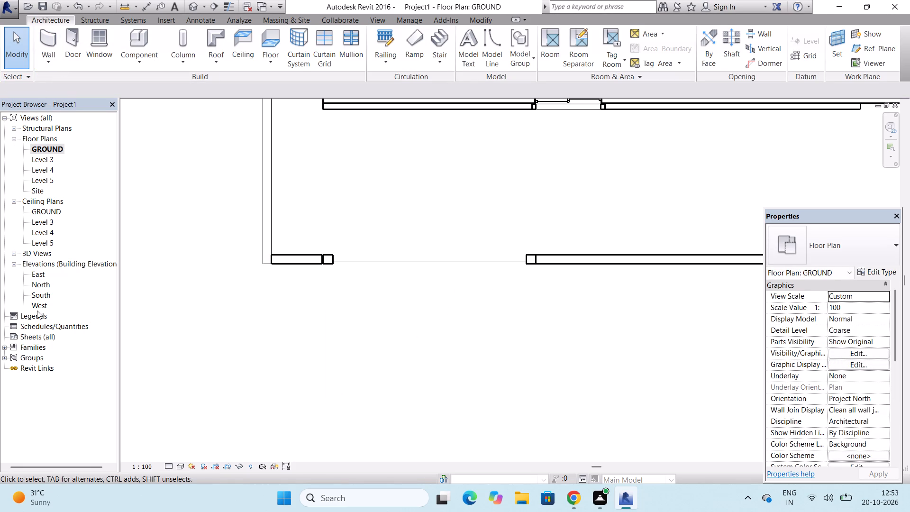
{"action": "double_click", "coordinate": [44, 294]}
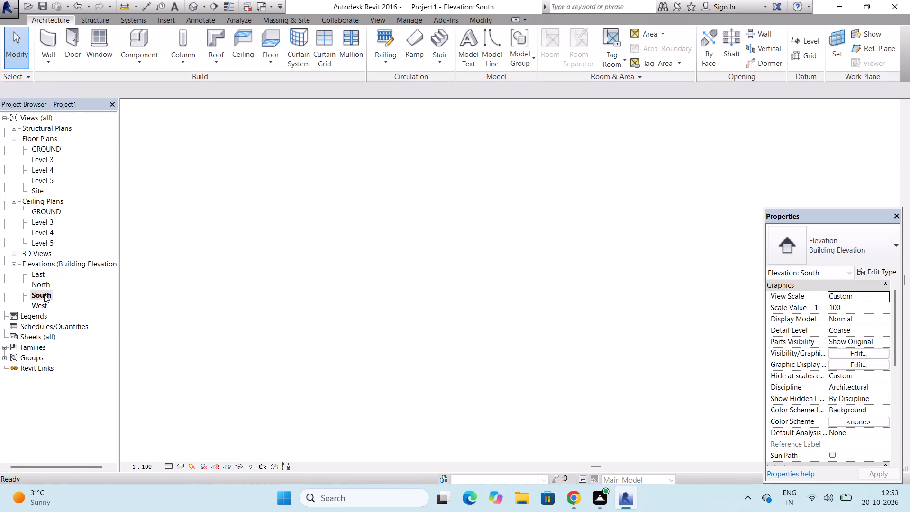
Lower the short wall segment at the slab's southwest corner to 3' 6" high in the South elevation.
{"action": "scroll", "coordinate": [302, 285], "scroll_direction": "up", "scroll_amount": 2}
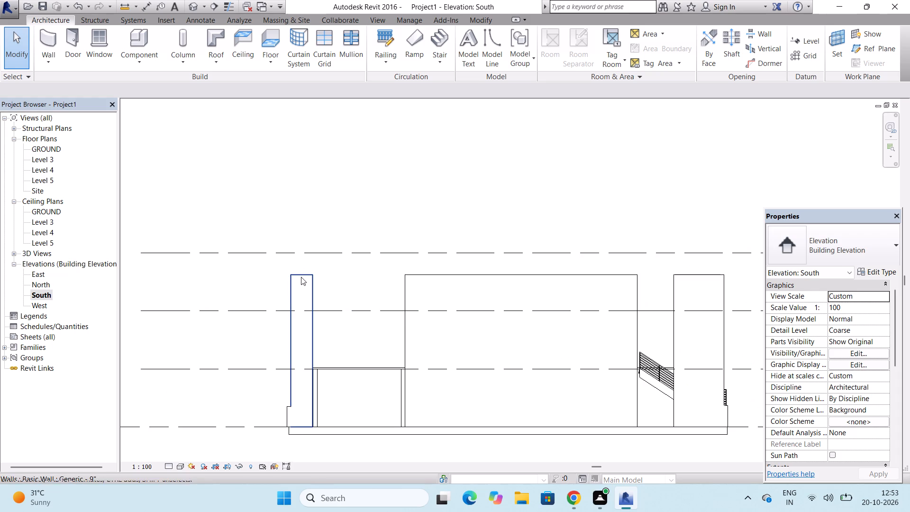
{"action": "left_click", "coordinate": [301, 274]}
{"action": "left_click_drag", "start_coordinate": [301, 268], "coordinate": [297, 323]}
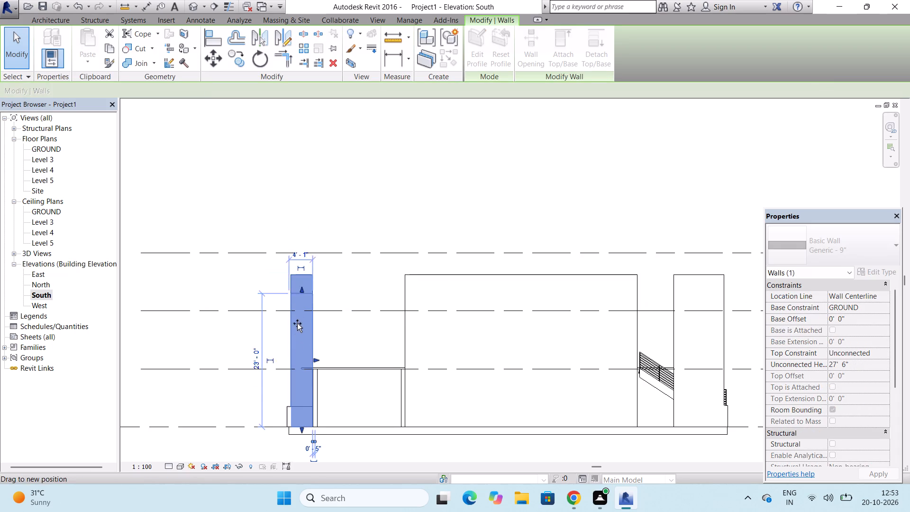
{"action": "left_click_drag", "start_coordinate": [297, 323], "coordinate": [294, 408]}
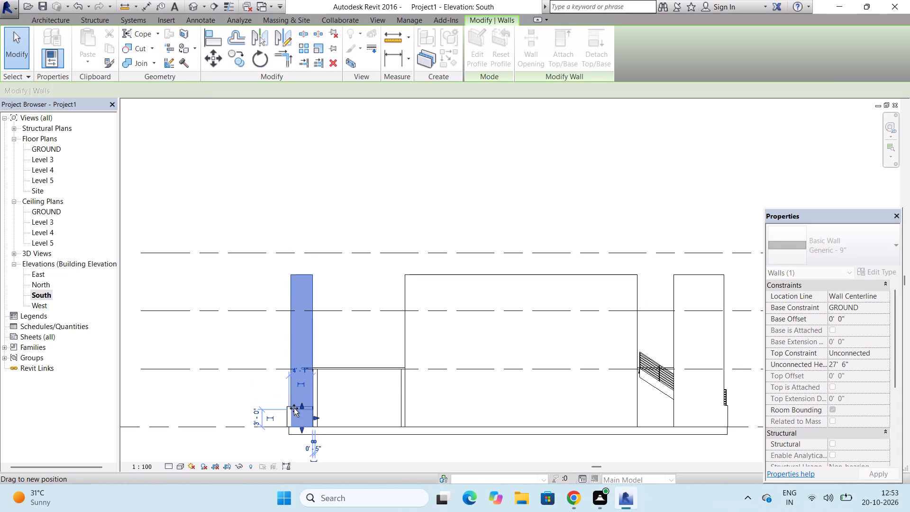
{"action": "left_click_drag", "start_coordinate": [294, 408], "coordinate": [294, 406]}
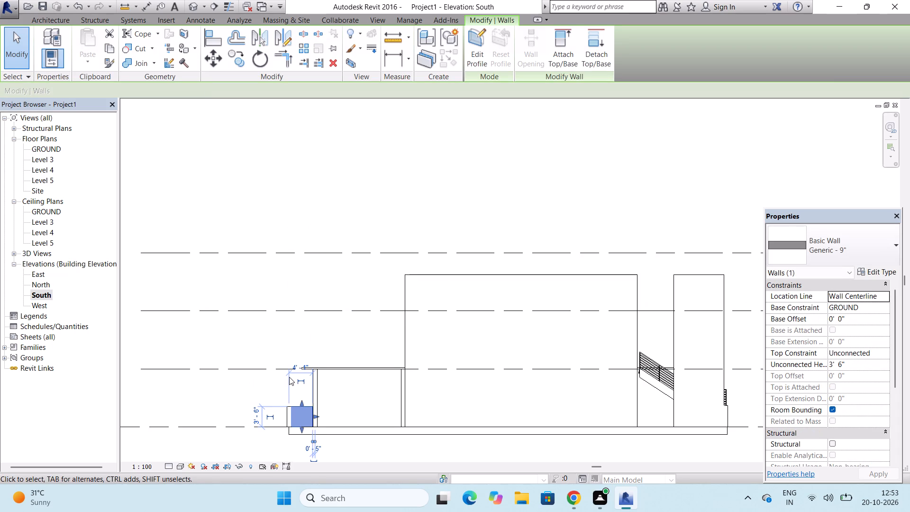
{"action": "key", "text": "Escape"}
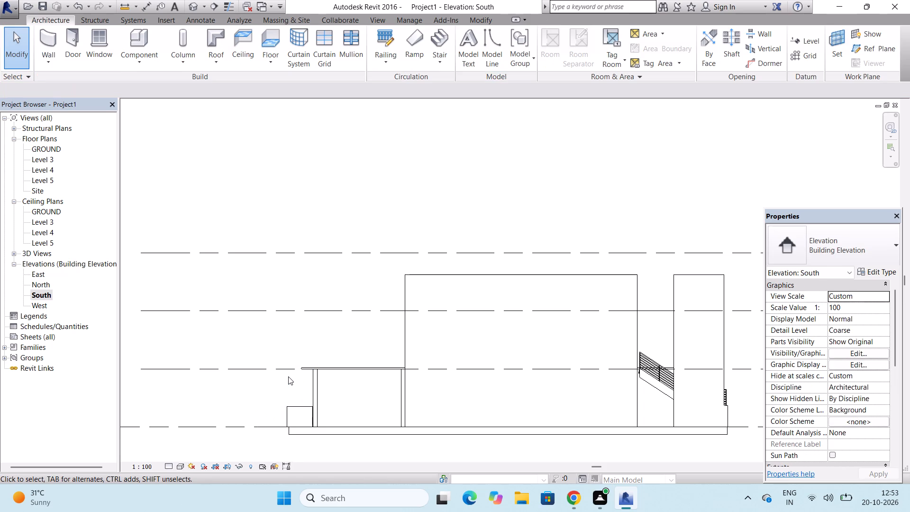
Lower the 40' long middle segment of the south wall to 3' 6", level with the west segment's top.
{"action": "scroll", "coordinate": [288, 376], "scroll_direction": "down", "scroll_amount": 4}
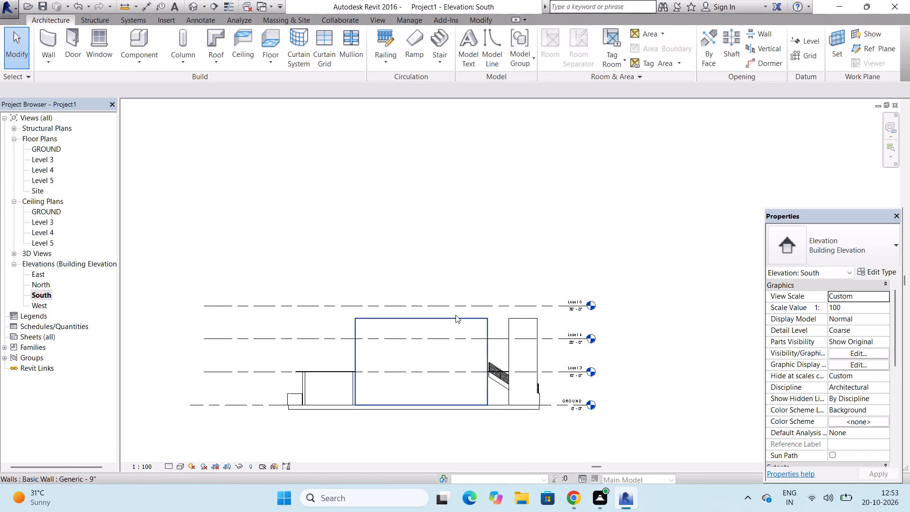
{"action": "left_click", "coordinate": [455, 316]}
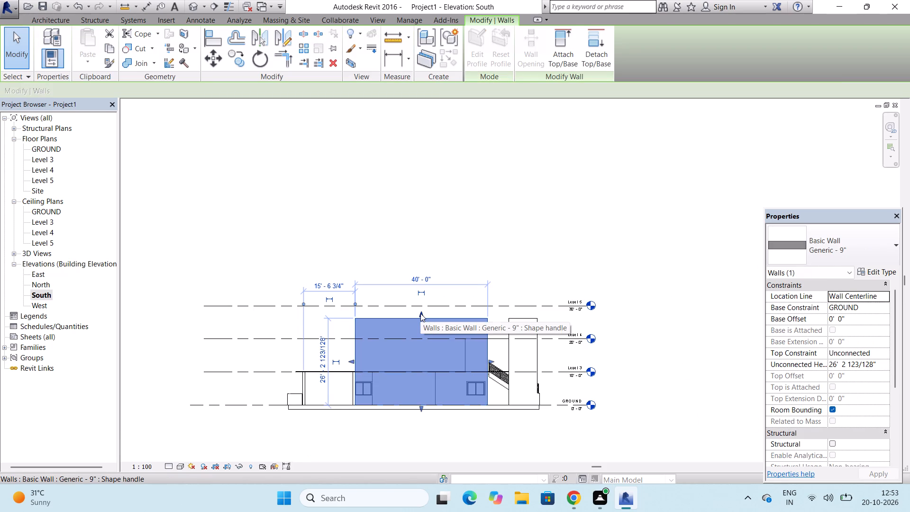
{"action": "left_click_drag", "start_coordinate": [420, 313], "coordinate": [414, 393]}
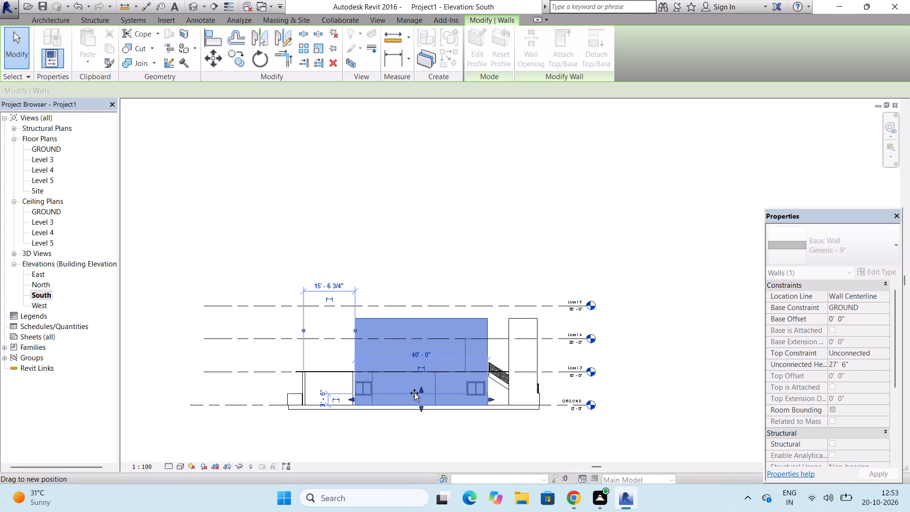
{"action": "left_click_drag", "start_coordinate": [414, 393], "coordinate": [414, 394]}
{"action": "left_click_drag", "start_coordinate": [414, 394], "coordinate": [359, 404]}
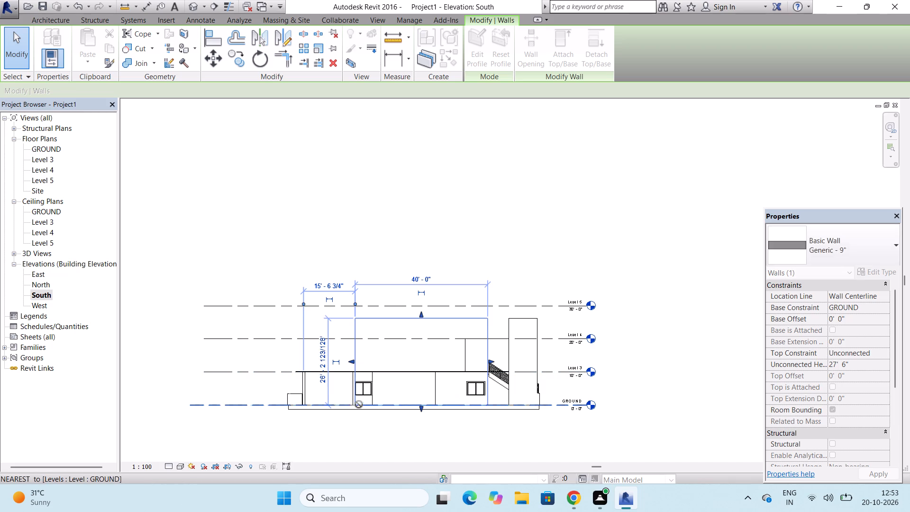
{"action": "left_click_drag", "start_coordinate": [359, 404], "coordinate": [304, 396]}
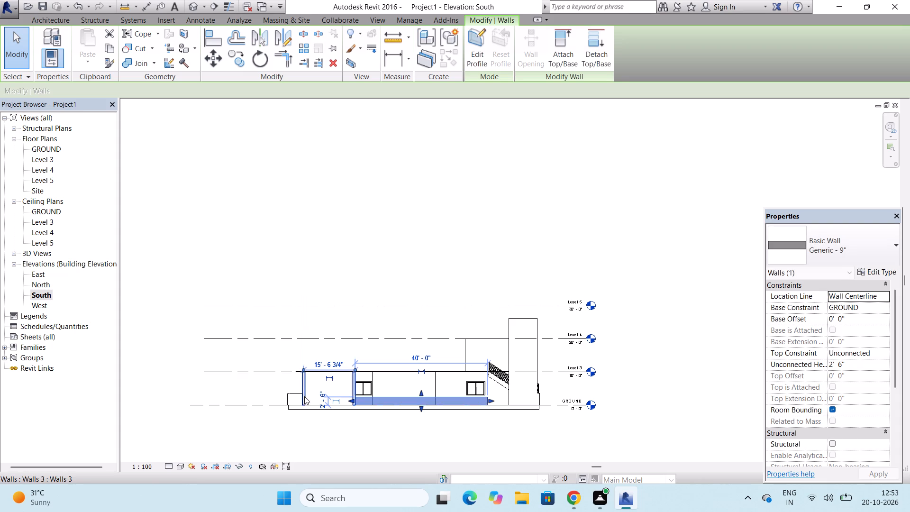
{"action": "scroll", "coordinate": [304, 396], "scroll_direction": "up", "scroll_amount": 8}
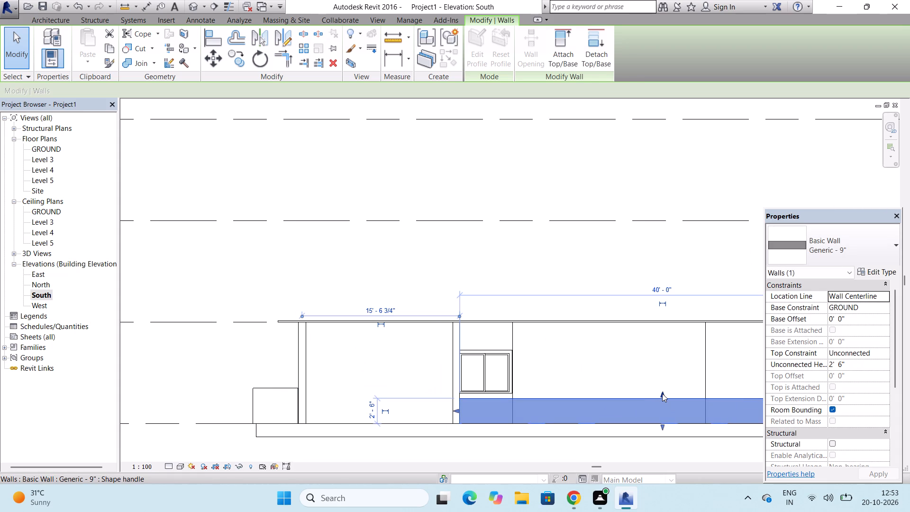
{"action": "left_click_drag", "start_coordinate": [662, 393], "coordinate": [339, 402]}
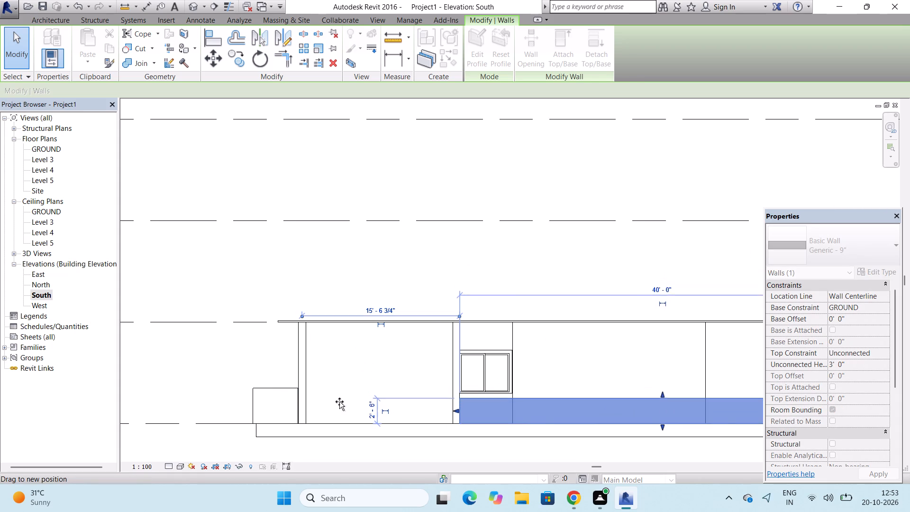
{"action": "left_click_drag", "start_coordinate": [339, 402], "coordinate": [288, 386]}
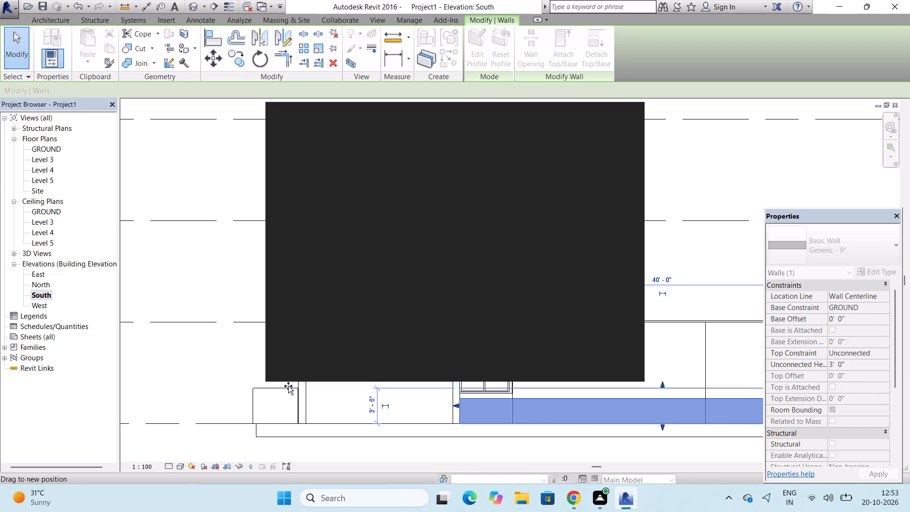
{"action": "left_click_drag", "start_coordinate": [288, 386], "coordinate": [288, 386]}
{"action": "left_click_drag", "start_coordinate": [288, 386], "coordinate": [296, 380]}
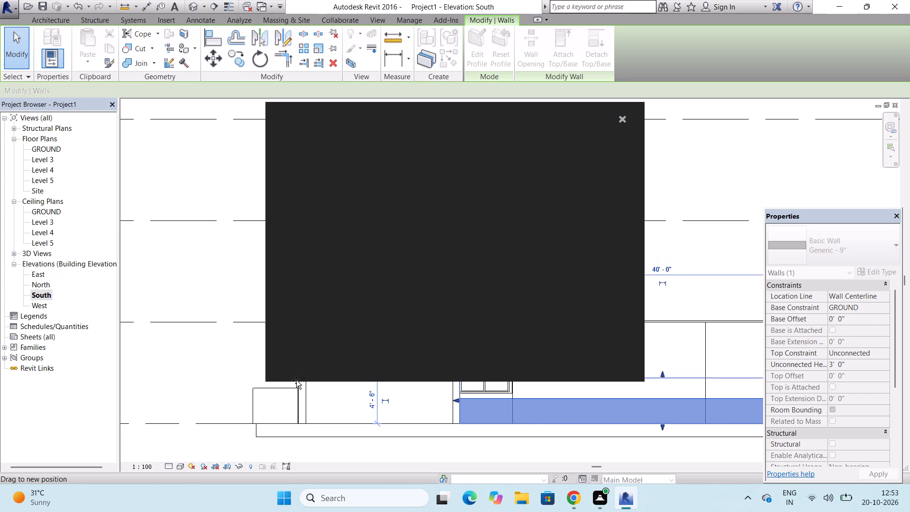
{"action": "left_click_drag", "start_coordinate": [296, 380], "coordinate": [291, 389]}
{"action": "key", "text": "Escape"}
Lower the 9' long south wall segment in front of the stair to 3' 6" high.
{"action": "scroll", "coordinate": [282, 405], "scroll_direction": "down", "scroll_amount": 4}
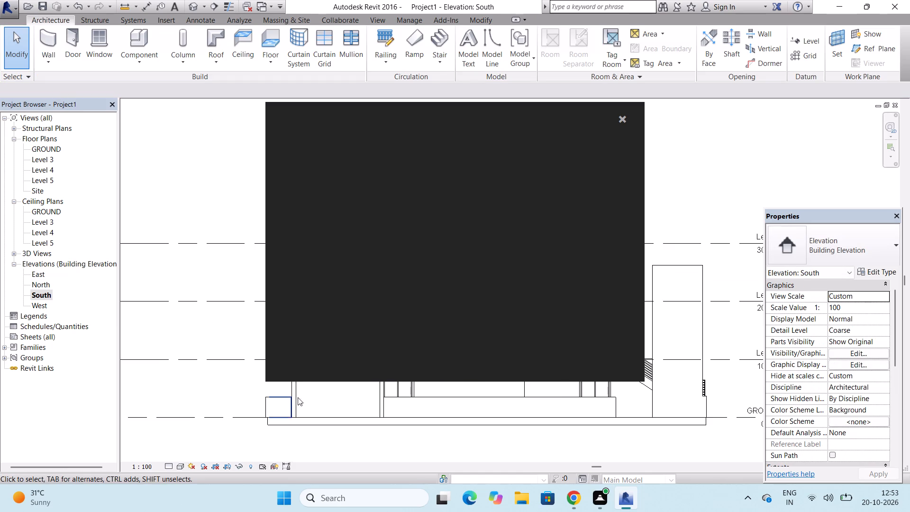
{"action": "left_click", "coordinate": [622, 121]}
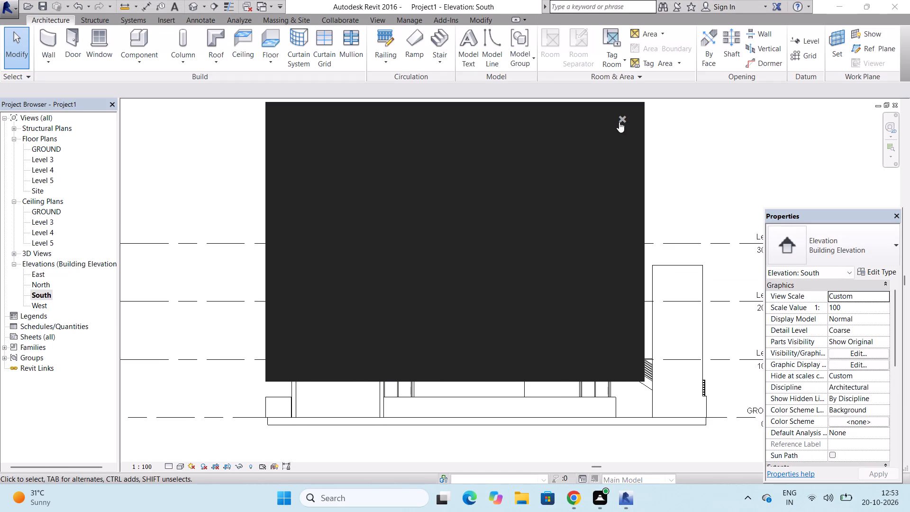
{"action": "left_click", "coordinate": [690, 265]}
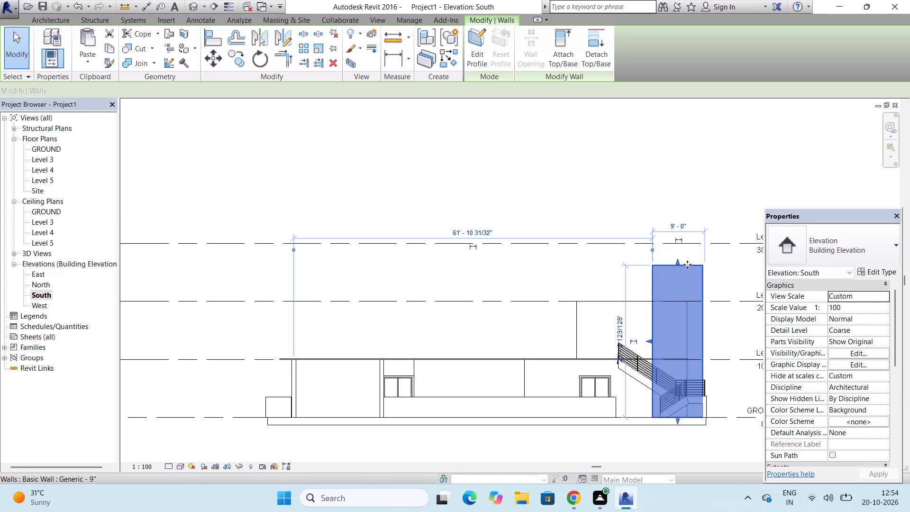
{"action": "left_click_drag", "start_coordinate": [677, 259], "coordinate": [678, 350]}
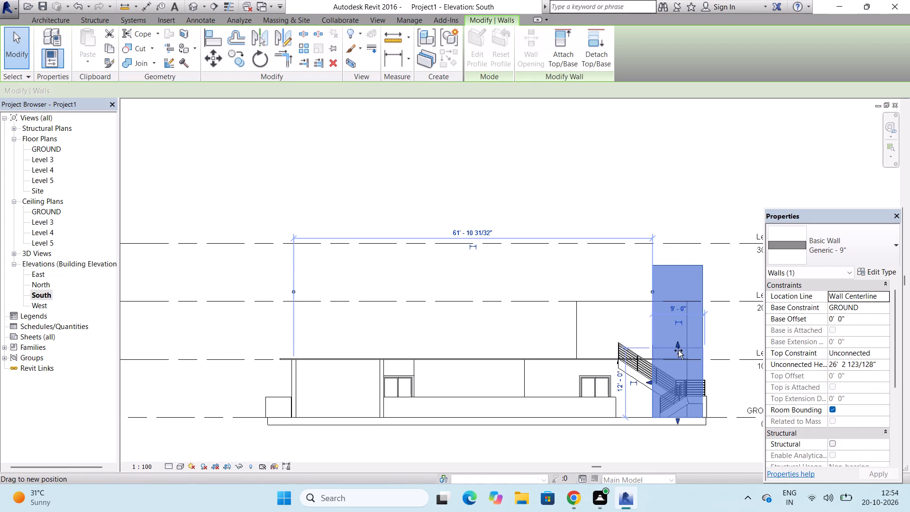
{"action": "left_click_drag", "start_coordinate": [678, 350], "coordinate": [686, 392]}
{"action": "scroll", "coordinate": [685, 407], "scroll_direction": "up", "scroll_amount": 4}
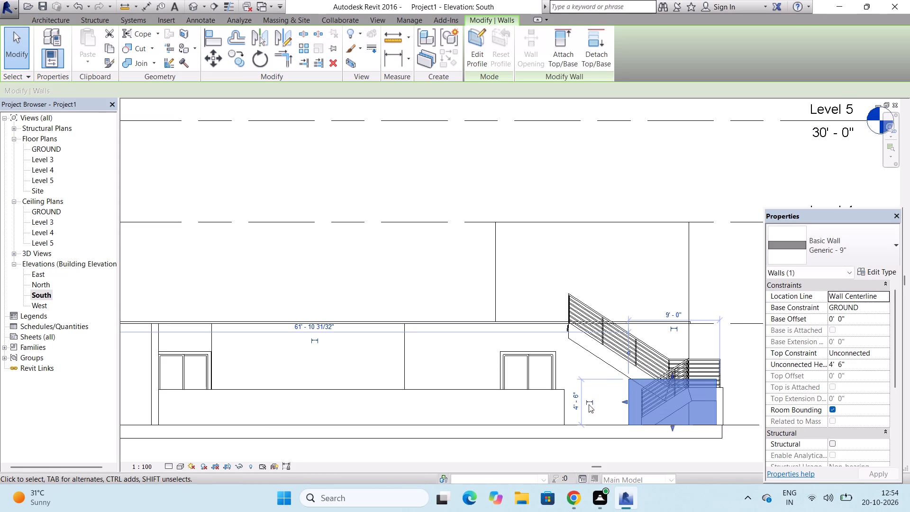
{"action": "scroll", "coordinate": [552, 402], "scroll_direction": "up", "scroll_amount": 4}
{"action": "scroll", "coordinate": [366, 300], "scroll_direction": "down", "scroll_amount": 3}
{"action": "scroll", "coordinate": [740, 368], "scroll_direction": "up", "scroll_amount": 2}
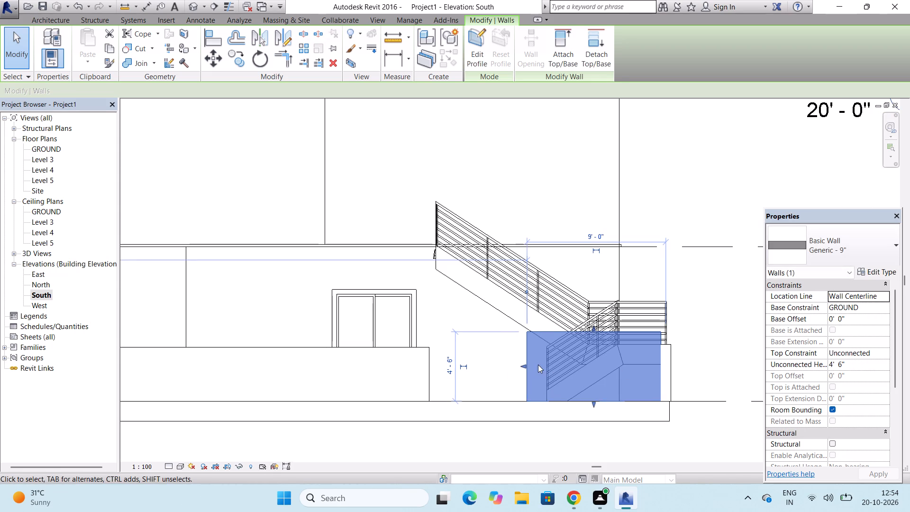
{"action": "left_click_drag", "start_coordinate": [594, 329], "coordinate": [593, 333]}
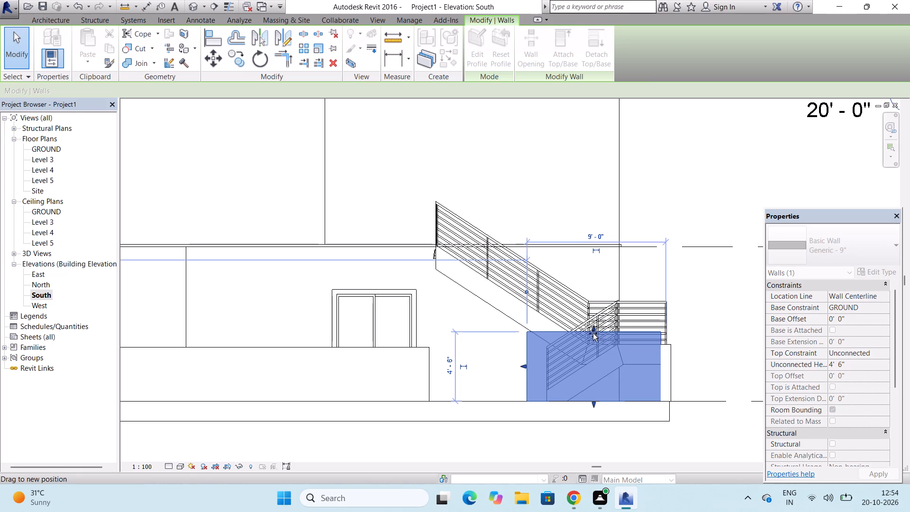
{"action": "left_click_drag", "start_coordinate": [593, 333], "coordinate": [591, 350]}
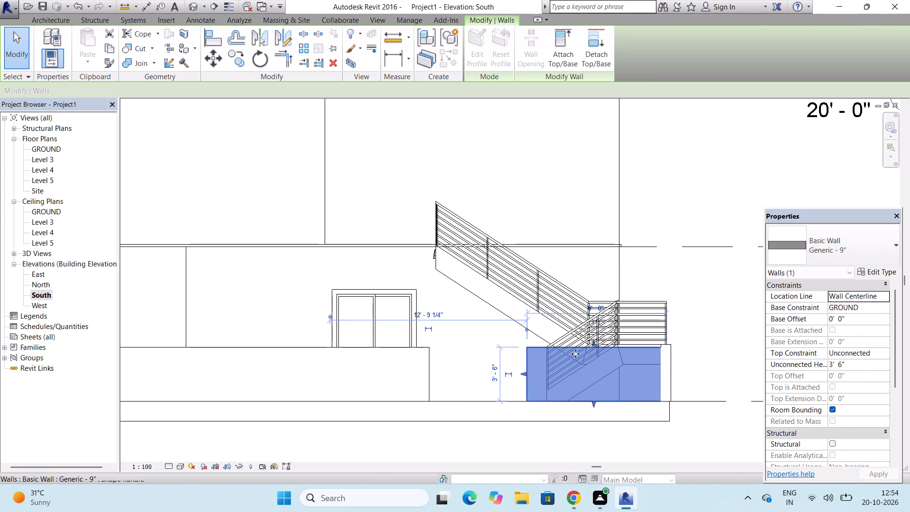
{"action": "key", "text": "Escape"}
{"action": "key", "text": "Escape"}
{"action": "key", "text": "Escape"}
{"action": "key", "text": "Escape"}
{"action": "key", "text": "Escape"}
{"action": "key", "text": "Escape"}
{"action": "key", "text": "Escape"}
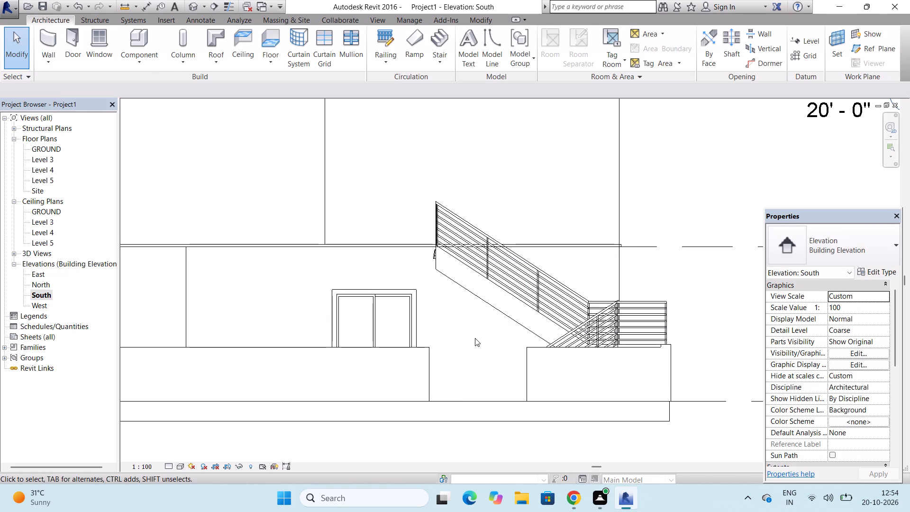
Open the default 3D view and examine the south wall segments, front columns and stair from the front.
{"action": "double_click", "coordinate": [192, 7]}
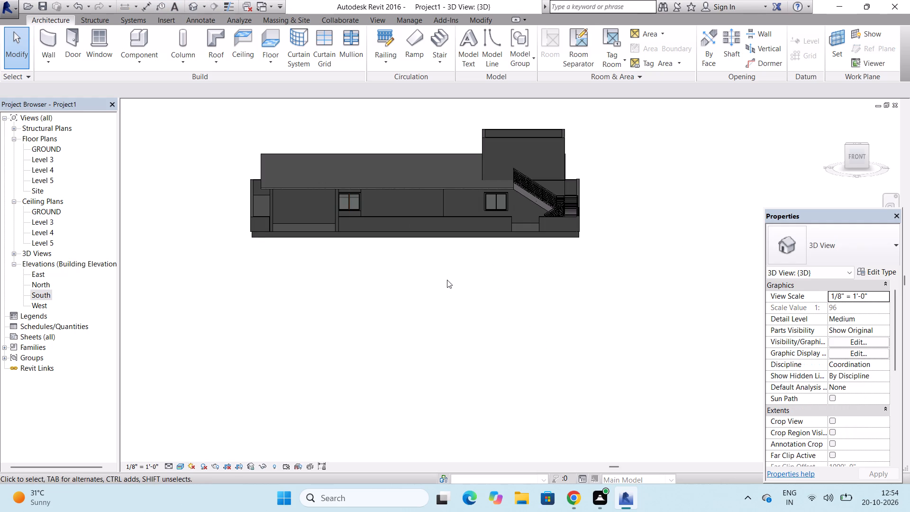
{"action": "scroll", "coordinate": [288, 203], "scroll_direction": "up", "scroll_amount": 4}
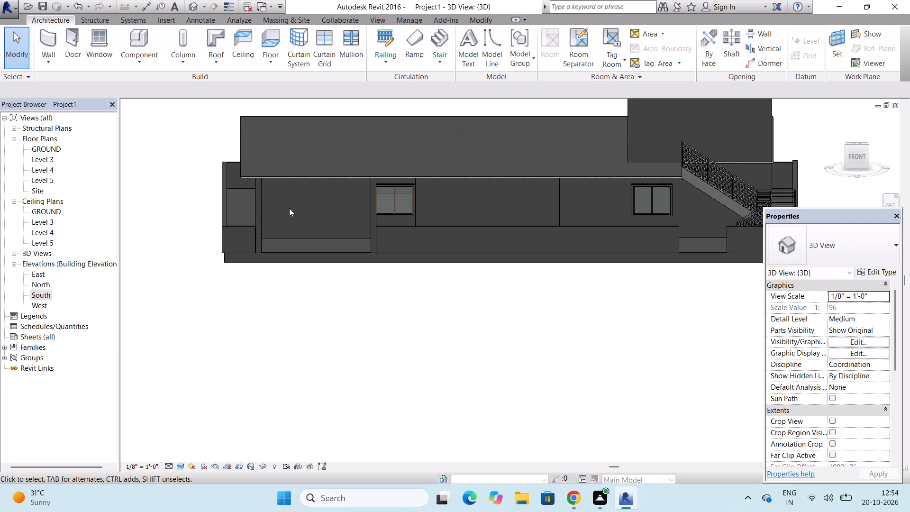
{"action": "scroll", "coordinate": [289, 209], "scroll_direction": "down", "scroll_amount": 4}
{"action": "scroll", "coordinate": [478, 219], "scroll_direction": "up", "scroll_amount": 3}
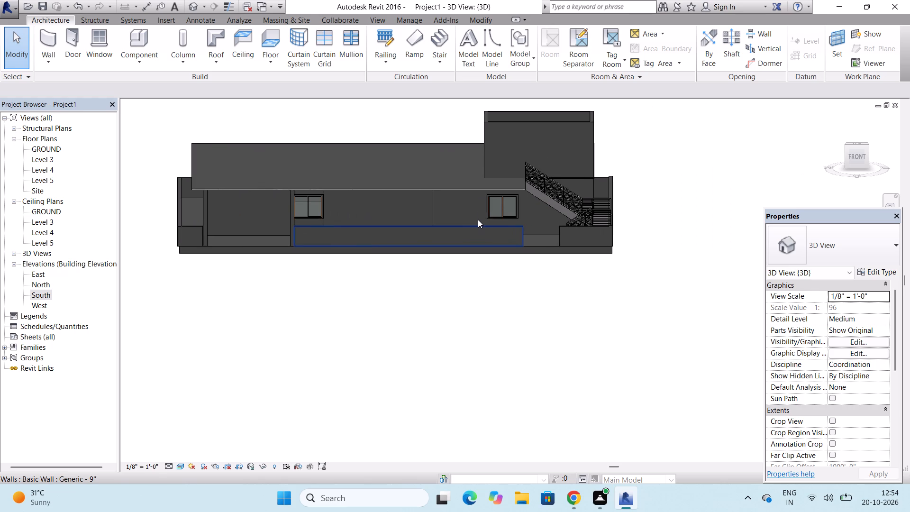
{"action": "scroll", "coordinate": [478, 219], "scroll_direction": "down", "scroll_amount": 3}
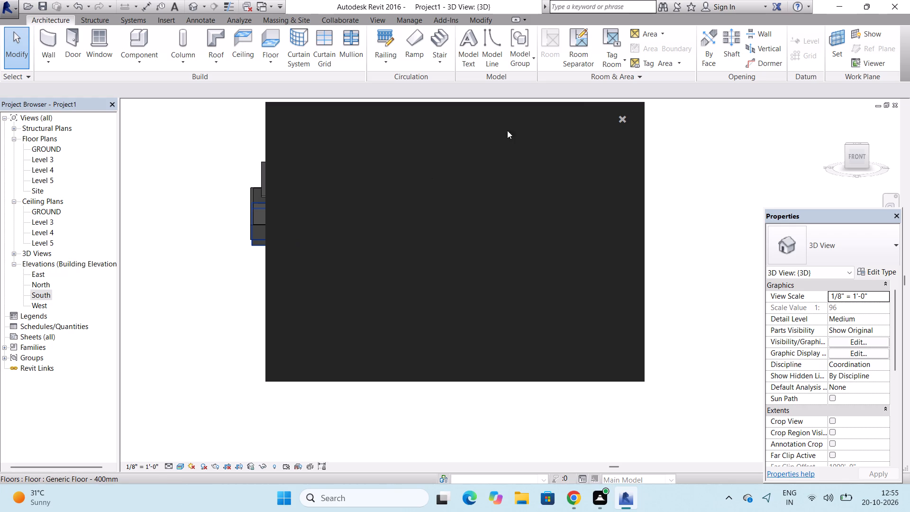
{"action": "left_click", "coordinate": [622, 118]}
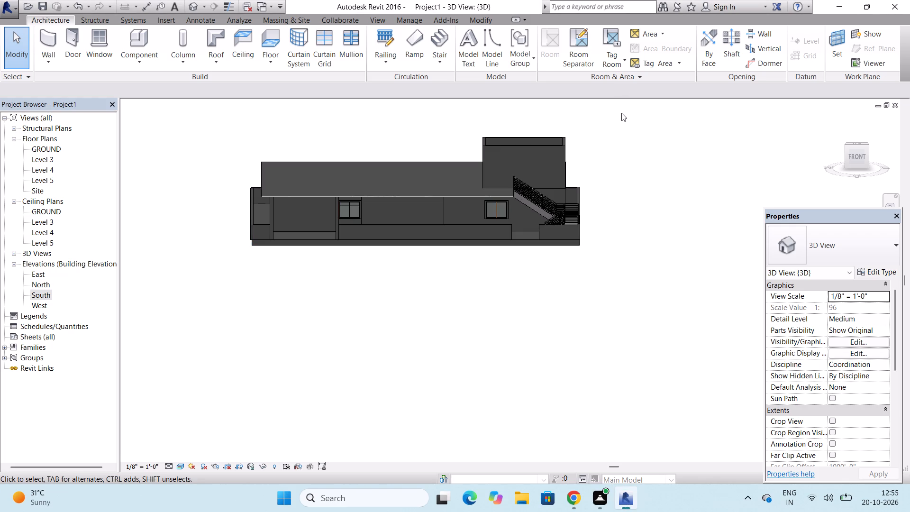
{"action": "scroll", "coordinate": [535, 216], "scroll_direction": "up", "scroll_amount": 4}
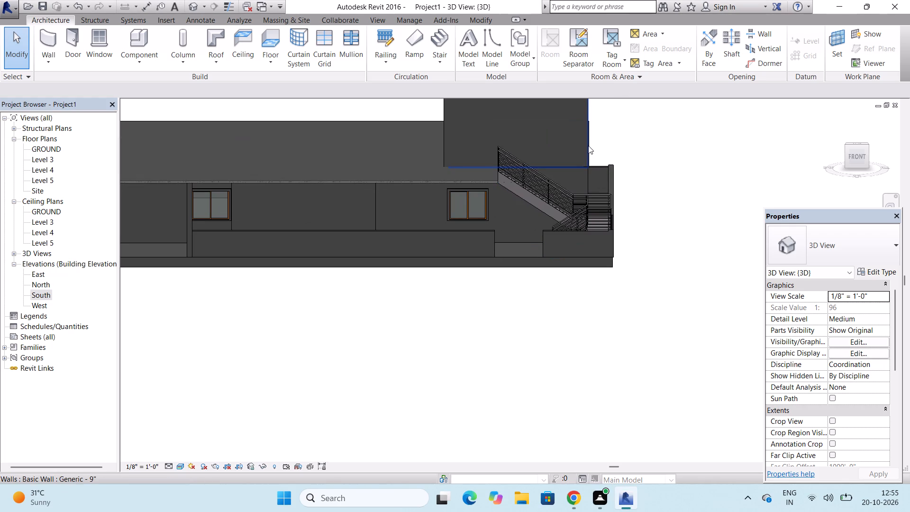
{"action": "scroll", "coordinate": [585, 166], "scroll_direction": "down", "scroll_amount": 2}
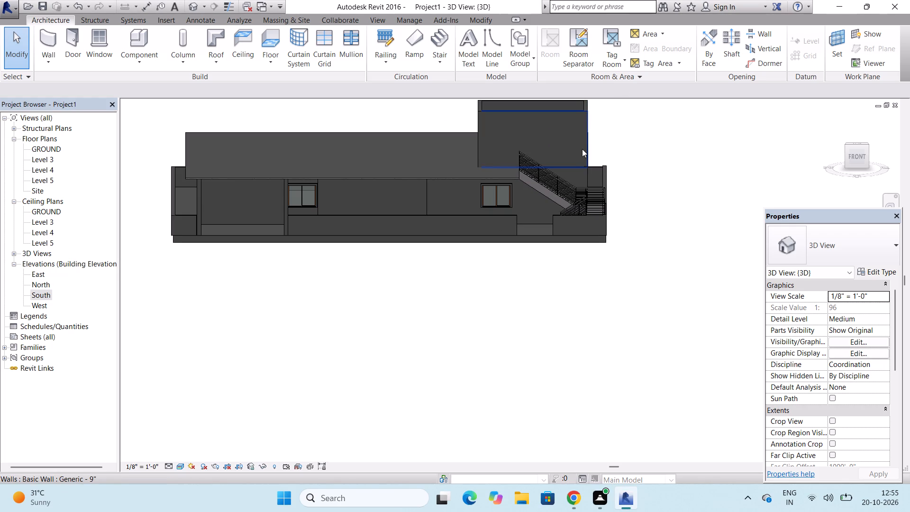
{"action": "left_click", "coordinate": [582, 146]}
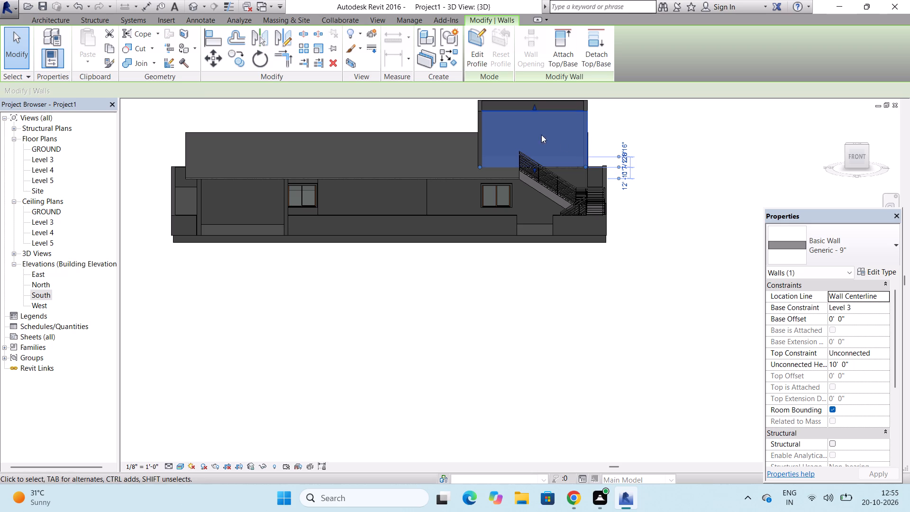
{"action": "key", "text": "grave"}
{"action": "key", "text": "Escape"}
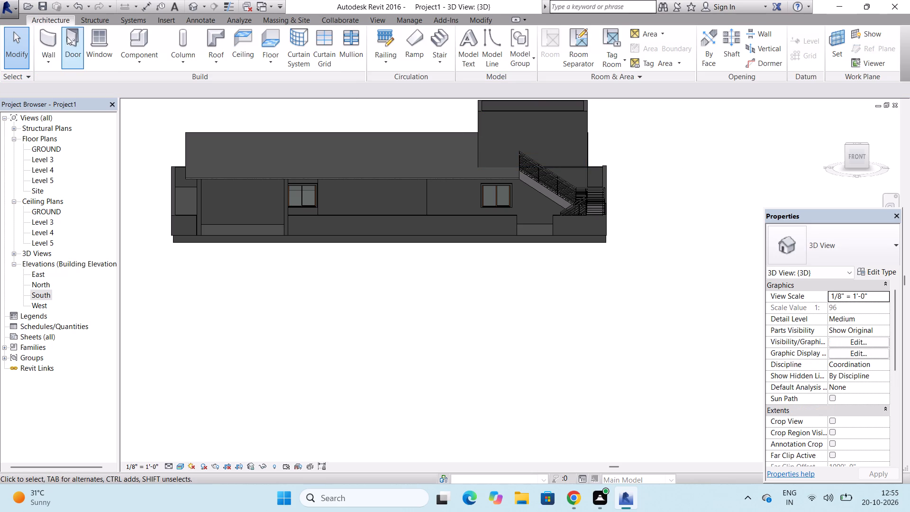
In the Level 3 floor plan, draw a Generic - 9" wall about 48' 6" long down the roof's west edge, from northwest to southwest corner.
{"action": "left_click", "coordinate": [49, 35]}
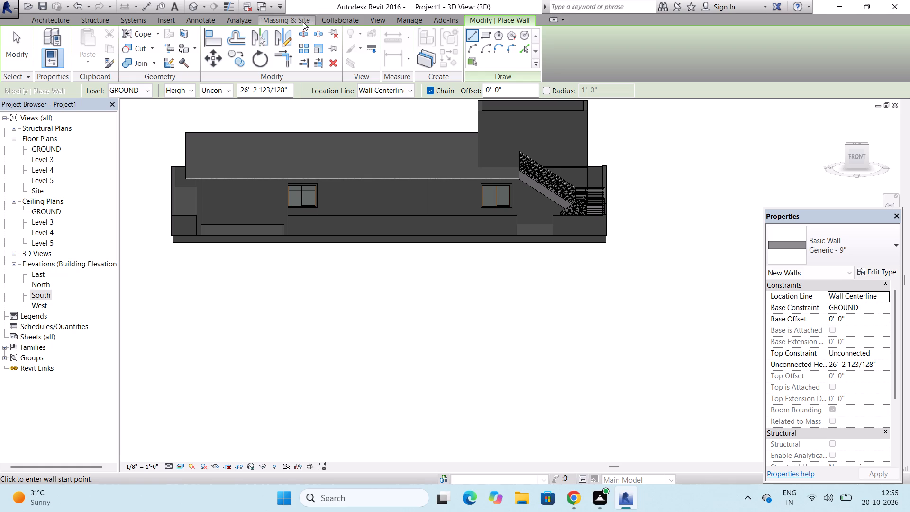
{"action": "left_click", "coordinate": [53, 20]}
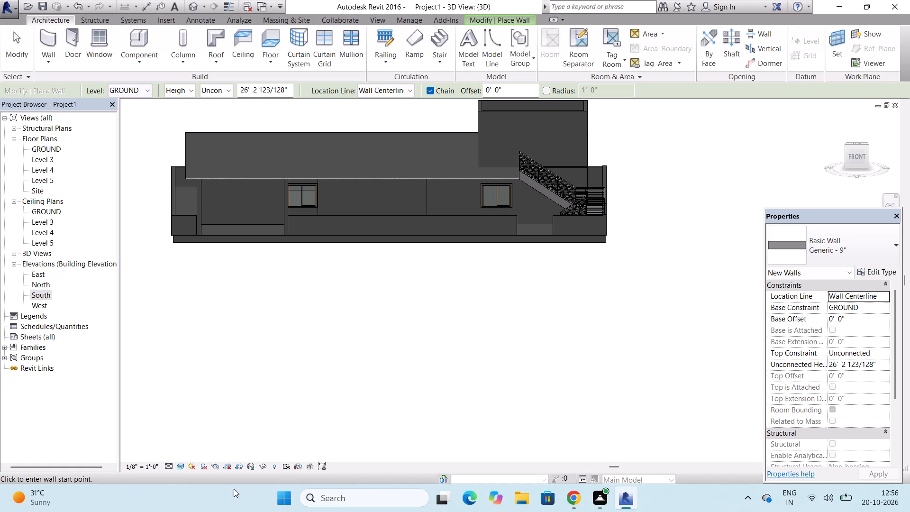
{"action": "double_click", "coordinate": [36, 160]}
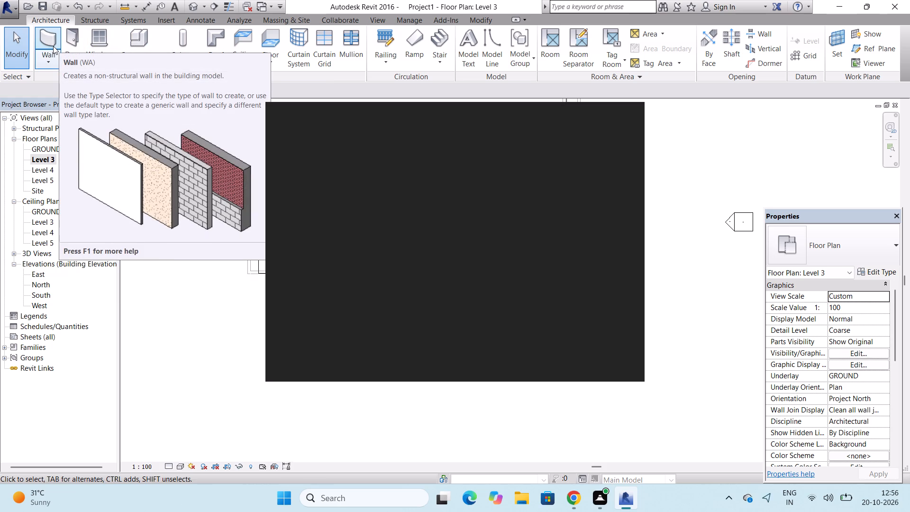
{"action": "left_click", "coordinate": [53, 46]}
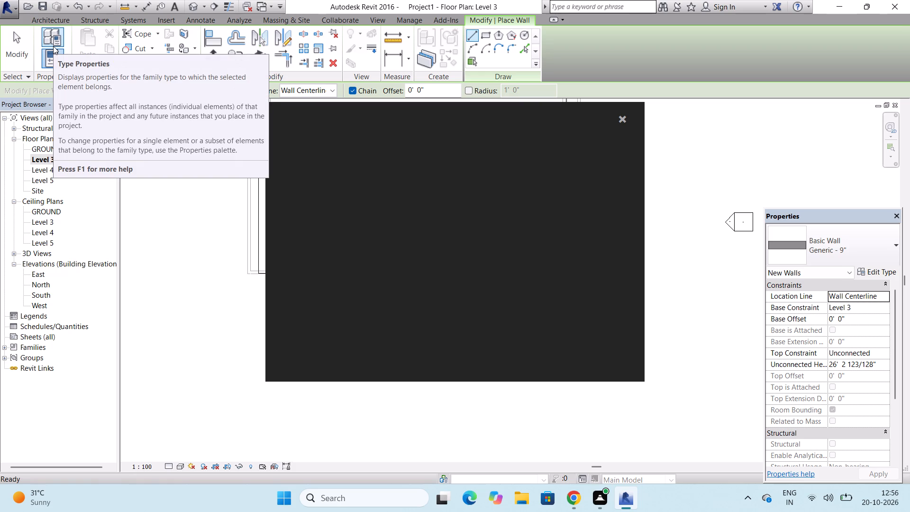
{"action": "left_click", "coordinate": [621, 120]}
{"action": "scroll", "coordinate": [322, 260], "scroll_direction": "down", "scroll_amount": 1}
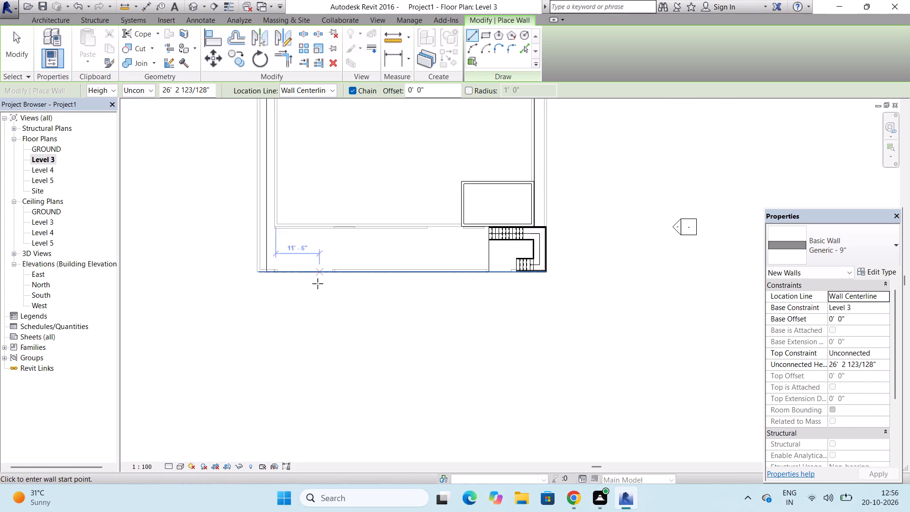
{"action": "scroll", "coordinate": [318, 283], "scroll_direction": "down", "scroll_amount": 3}
{"action": "scroll", "coordinate": [294, 165], "scroll_direction": "up", "scroll_amount": 6}
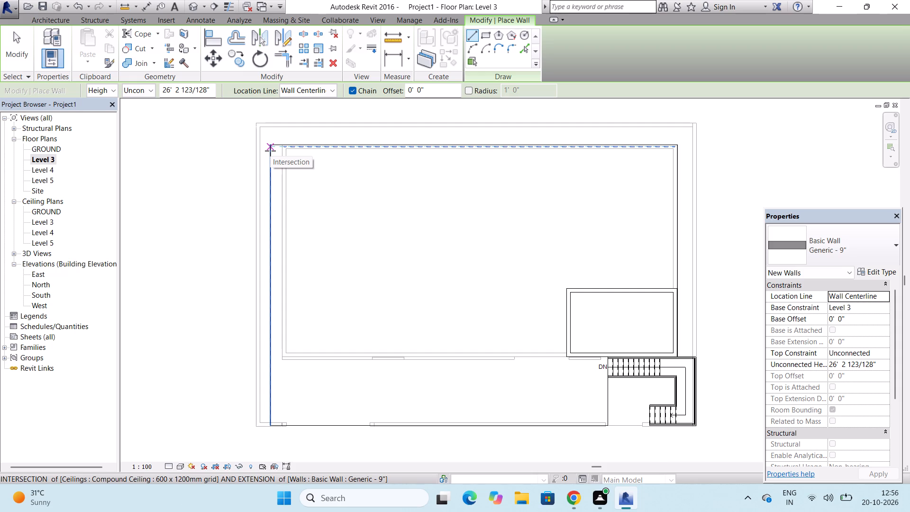
{"action": "scroll", "coordinate": [270, 151], "scroll_direction": "up", "scroll_amount": 4}
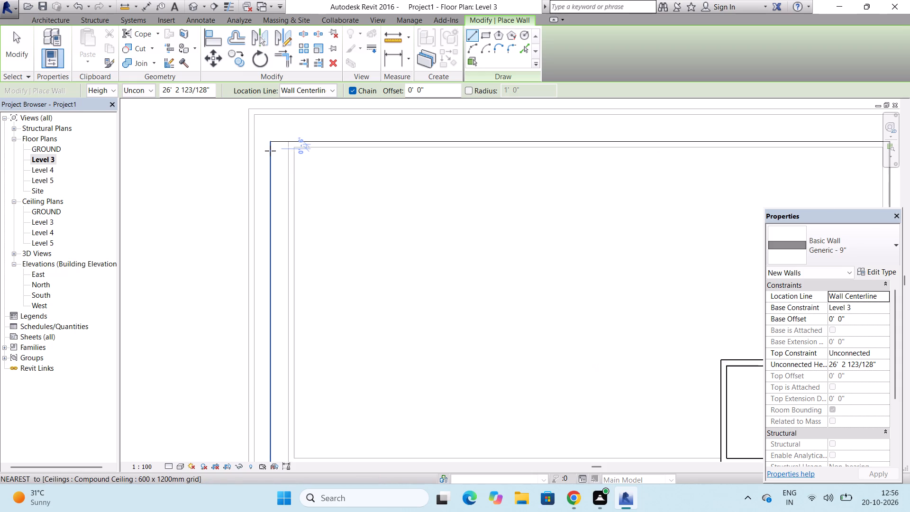
{"action": "left_click", "coordinate": [271, 144]}
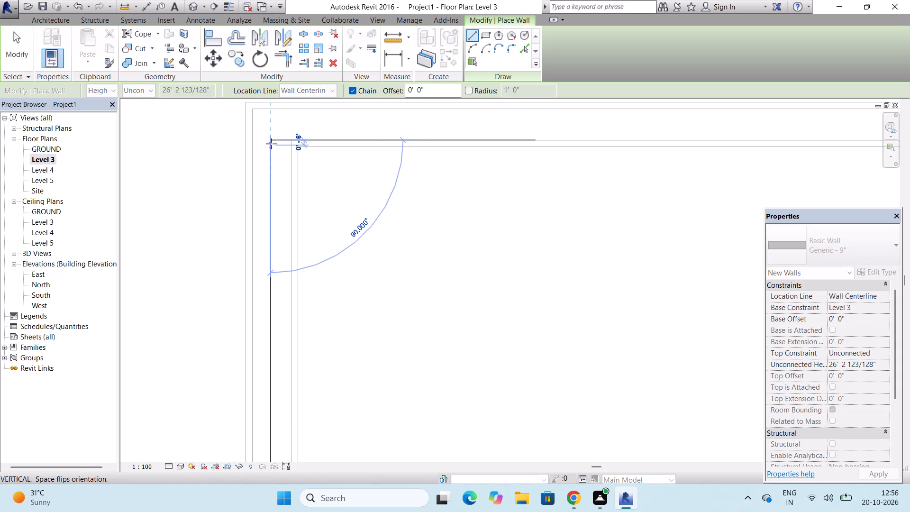
{"action": "scroll", "coordinate": [271, 144], "scroll_direction": "down", "scroll_amount": 5}
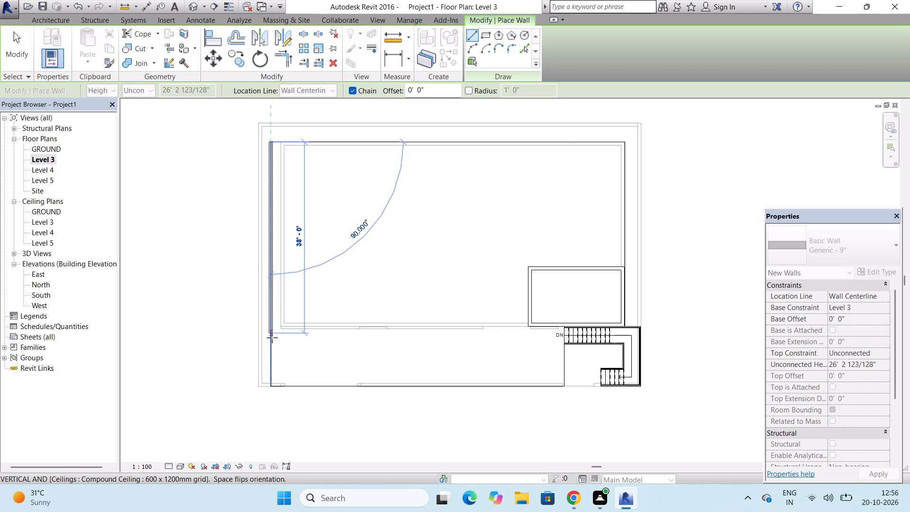
{"action": "left_click", "coordinate": [272, 385]}
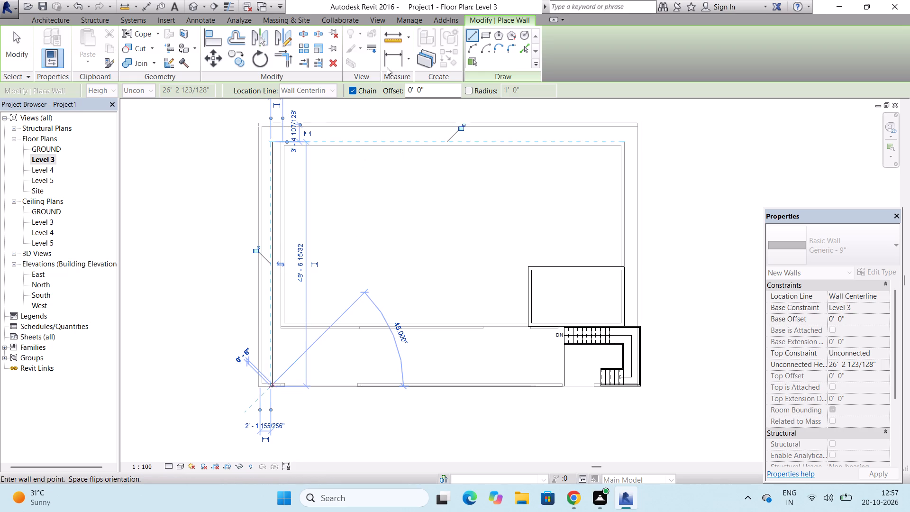
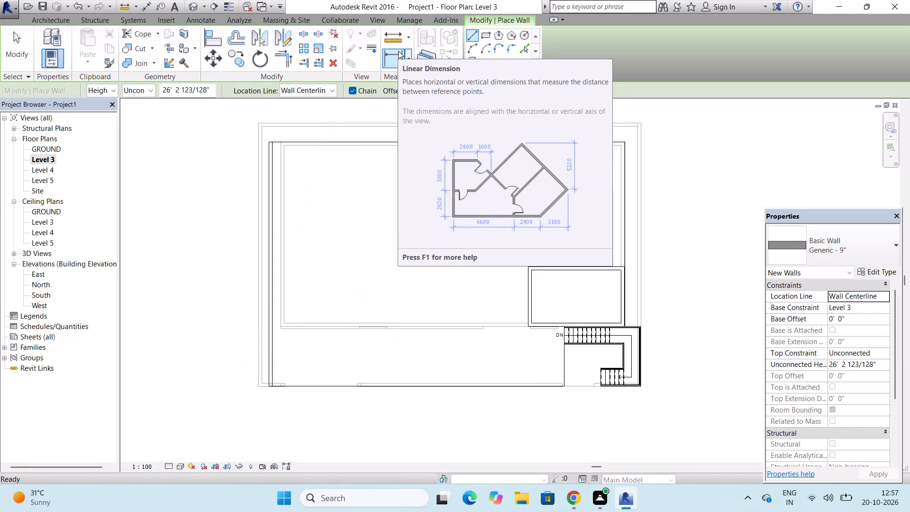
Draw a Generic - 9" wall about 71' long down the roof's north edge, from the west wall's north end to the northeast corner.
{"action": "left_click", "coordinate": [472, 37]}
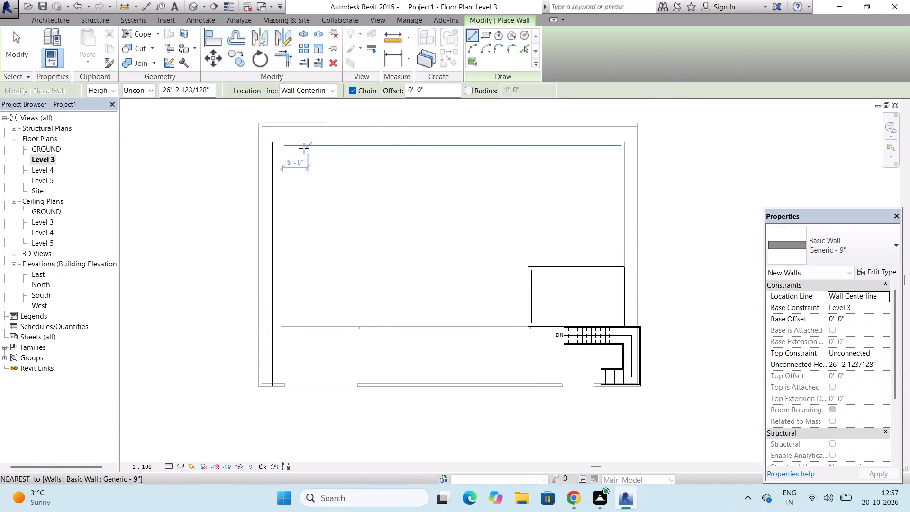
{"action": "scroll", "coordinate": [258, 134], "scroll_direction": "up", "scroll_amount": 3}
{"action": "scroll", "coordinate": [307, 146], "scroll_direction": "up", "scroll_amount": 3}
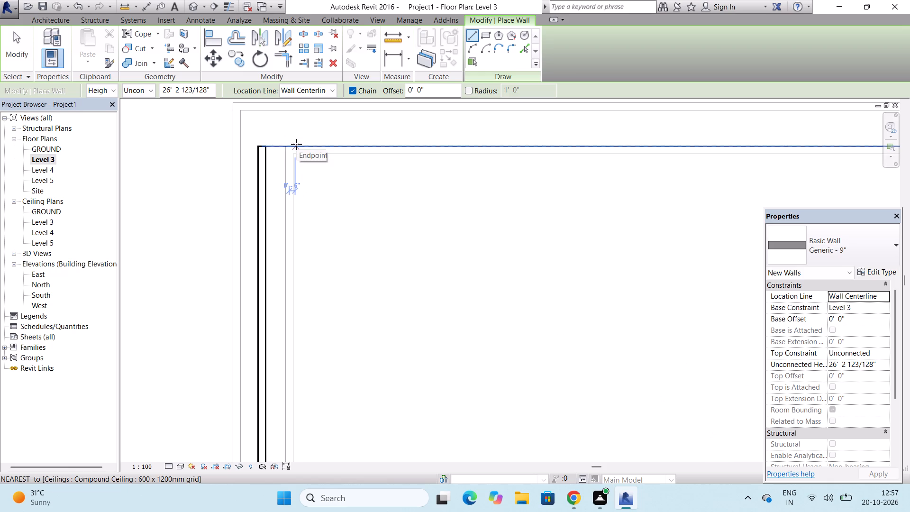
{"action": "scroll", "coordinate": [257, 144], "scroll_direction": "up", "scroll_amount": 5}
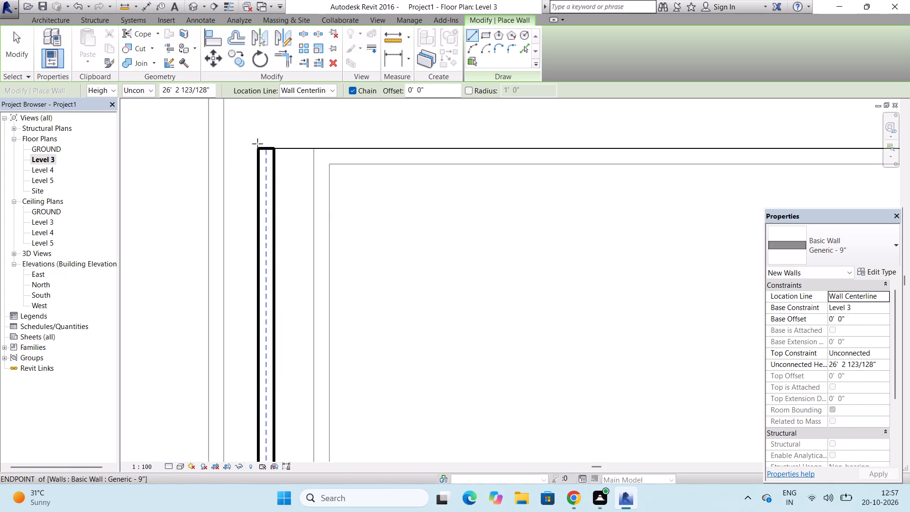
{"action": "scroll", "coordinate": [257, 144], "scroll_direction": "up", "scroll_amount": 4}
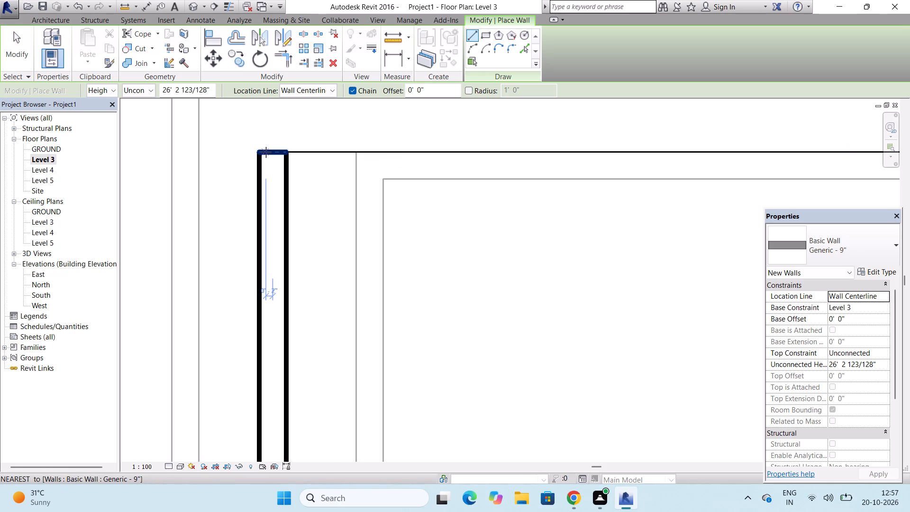
{"action": "left_click", "coordinate": [267, 161]}
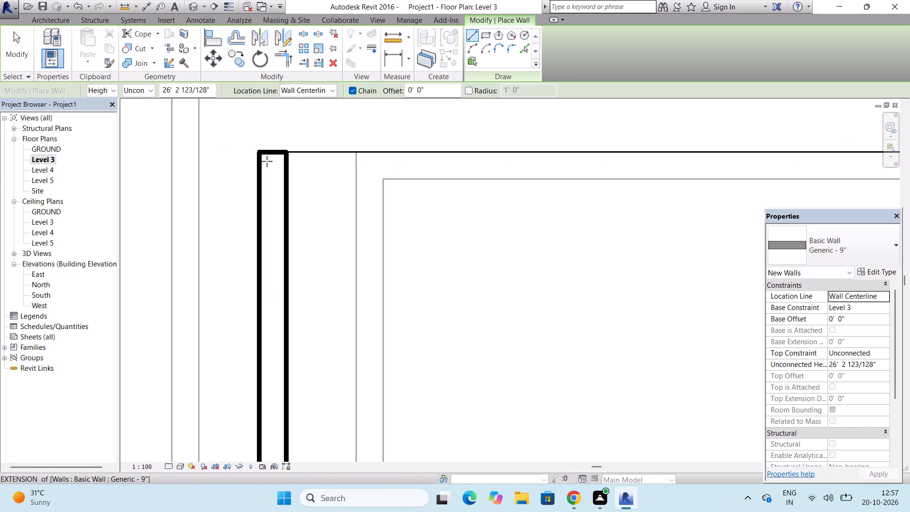
{"action": "scroll", "coordinate": [267, 161], "scroll_direction": "down", "scroll_amount": 7}
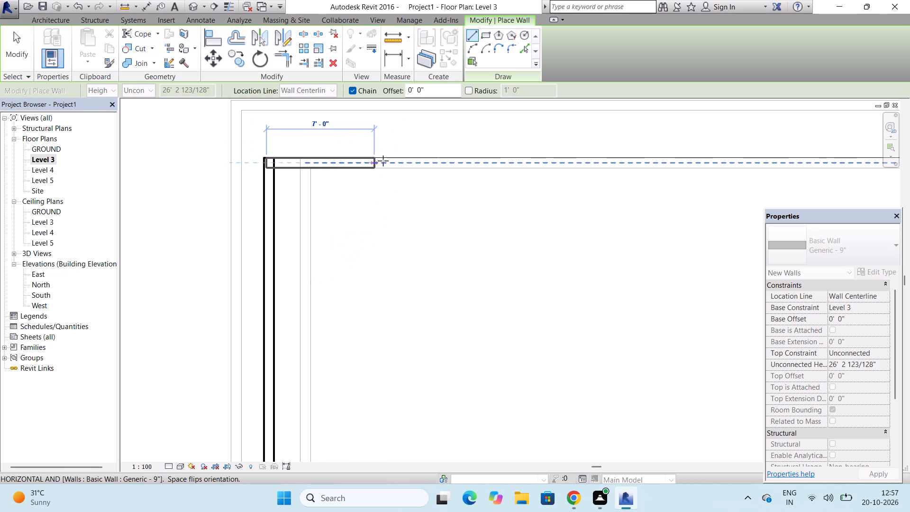
{"action": "scroll", "coordinate": [383, 161], "scroll_direction": "down", "scroll_amount": 8}
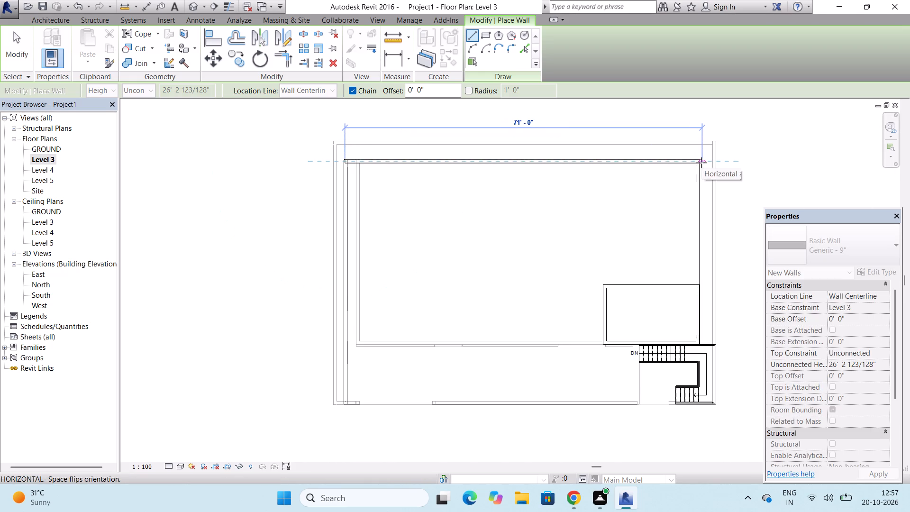
{"action": "scroll", "coordinate": [701, 163], "scroll_direction": "up", "scroll_amount": 12}
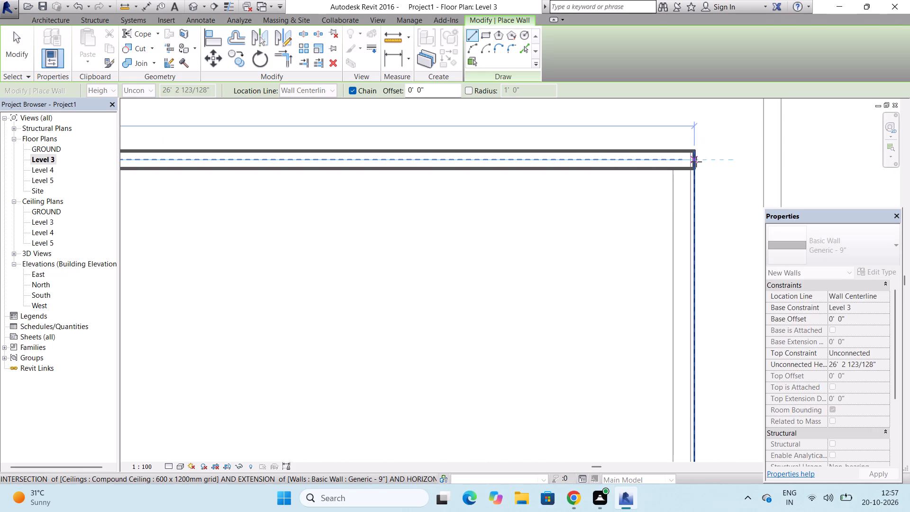
{"action": "left_click", "coordinate": [696, 162]}
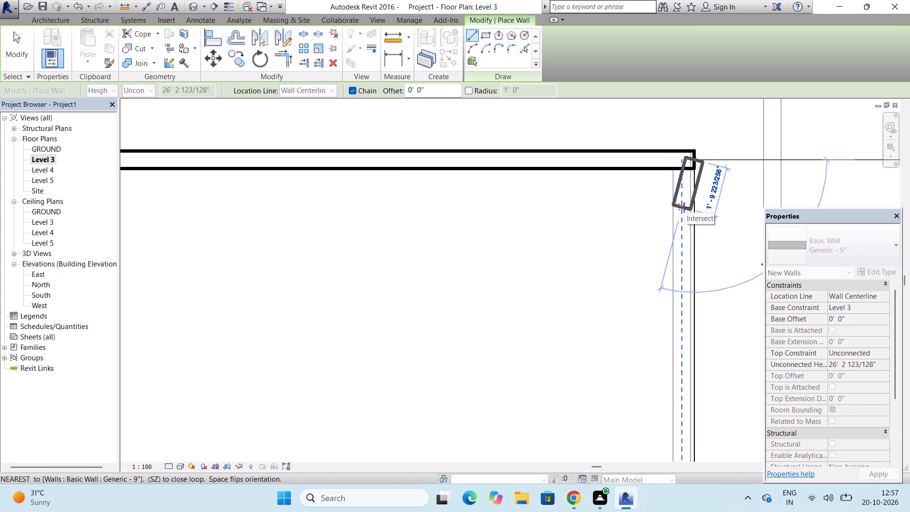
{"action": "key", "text": "Escape"}
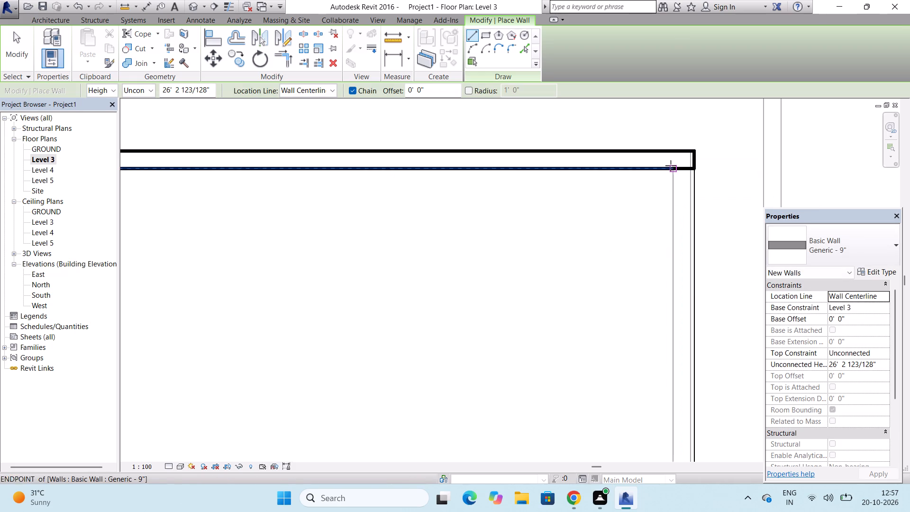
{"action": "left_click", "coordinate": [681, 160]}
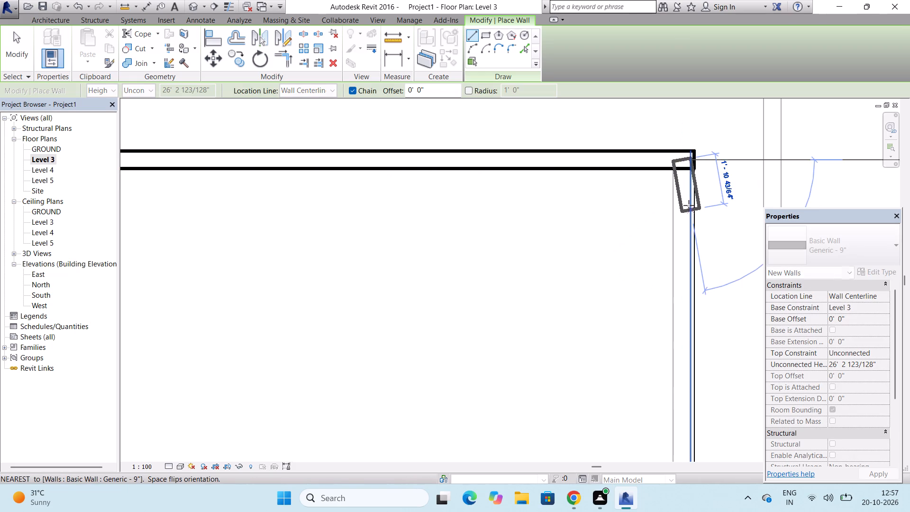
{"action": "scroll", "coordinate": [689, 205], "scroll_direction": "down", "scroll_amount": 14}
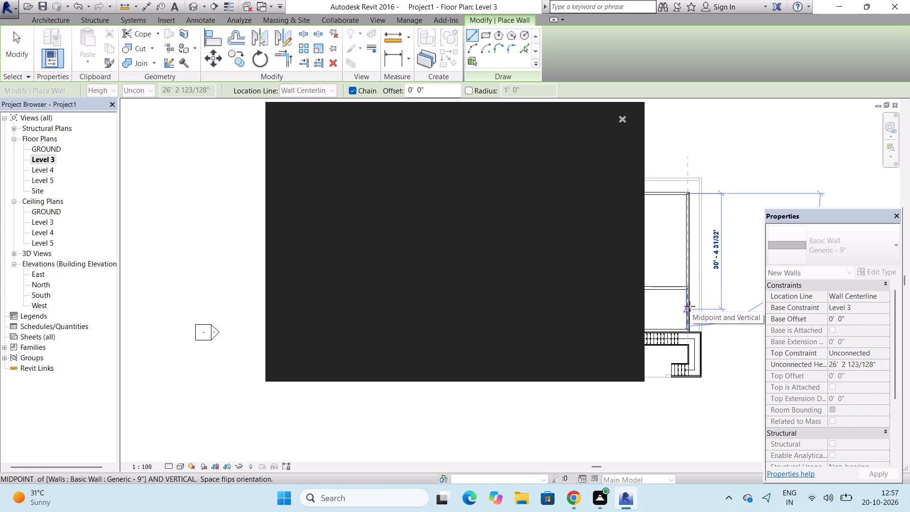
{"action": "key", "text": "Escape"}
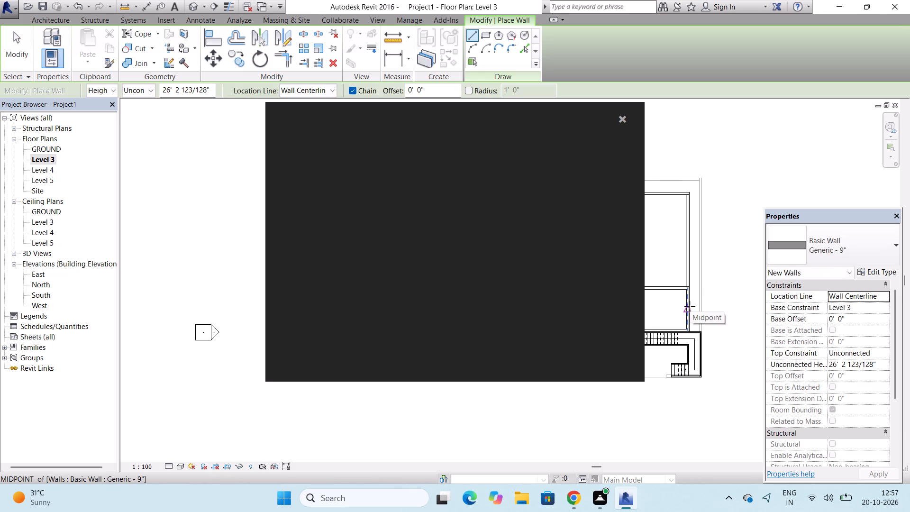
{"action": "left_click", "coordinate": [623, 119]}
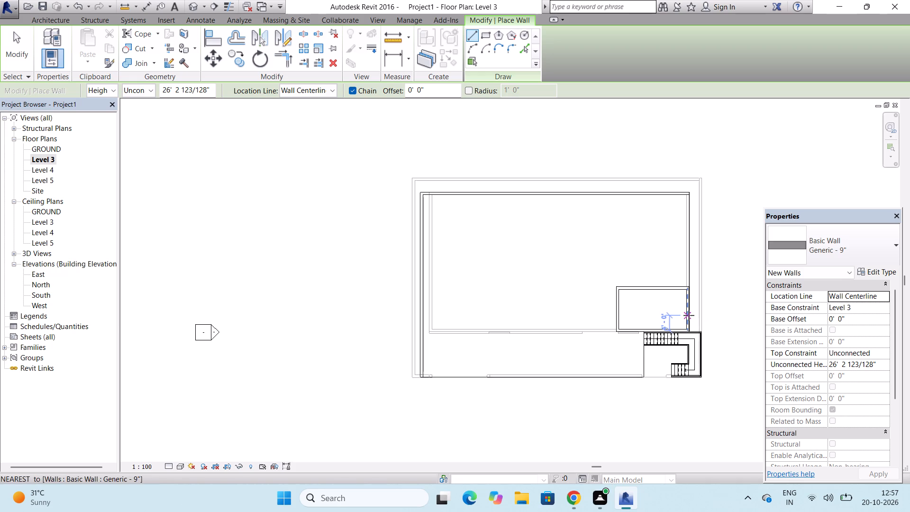
Draw a Generic - 9" wall down the roof's east edge, from the north wall's east end to the stair-side room's southeast corner.
{"action": "scroll", "coordinate": [689, 315], "scroll_direction": "up", "scroll_amount": 5}
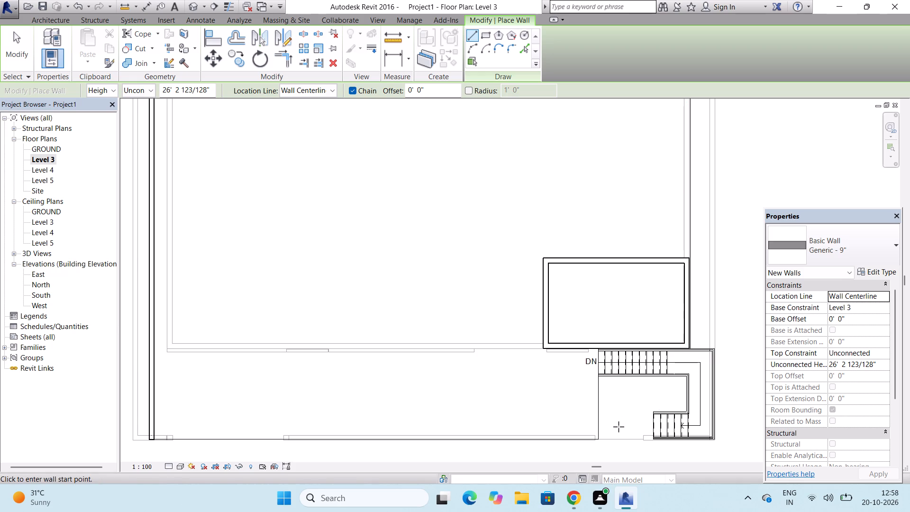
{"action": "scroll", "coordinate": [619, 427], "scroll_direction": "down", "scroll_amount": 1}
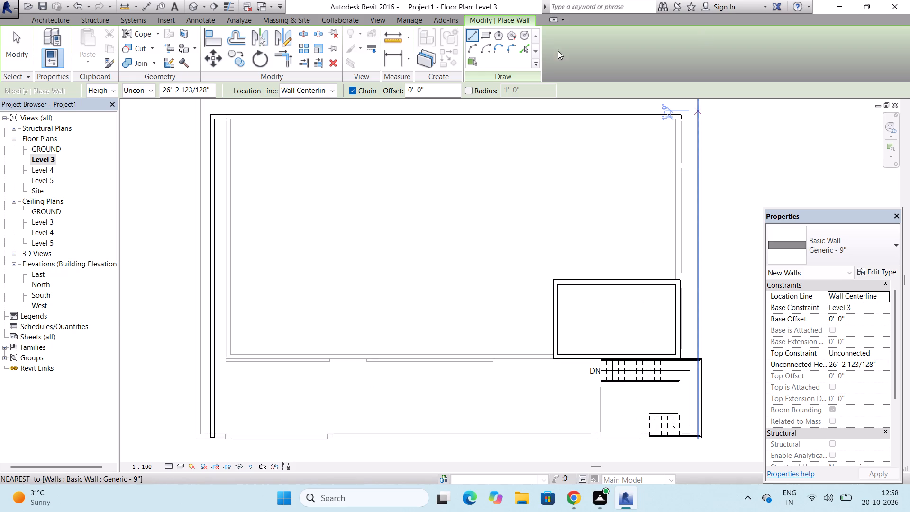
{"action": "left_click", "coordinate": [474, 33]}
{"action": "scroll", "coordinate": [669, 111], "scroll_direction": "up", "scroll_amount": 4}
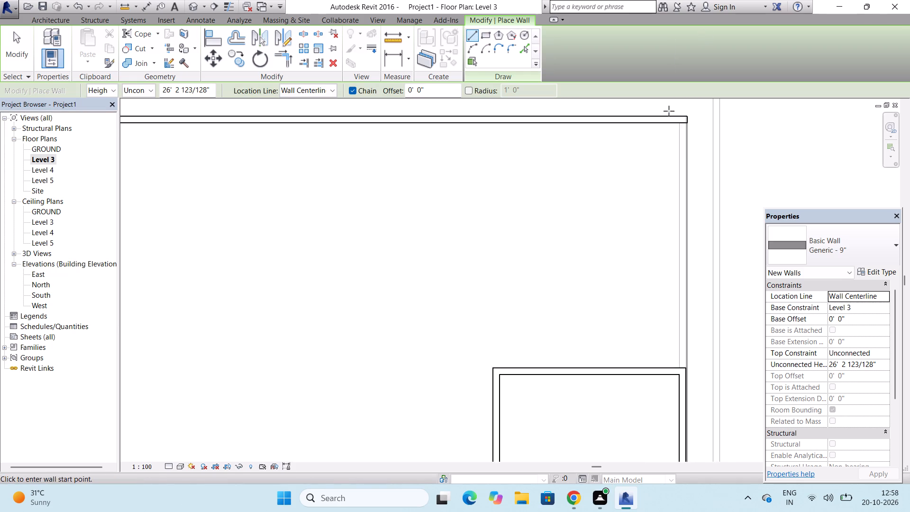
{"action": "scroll", "coordinate": [669, 111], "scroll_direction": "up", "scroll_amount": 6}
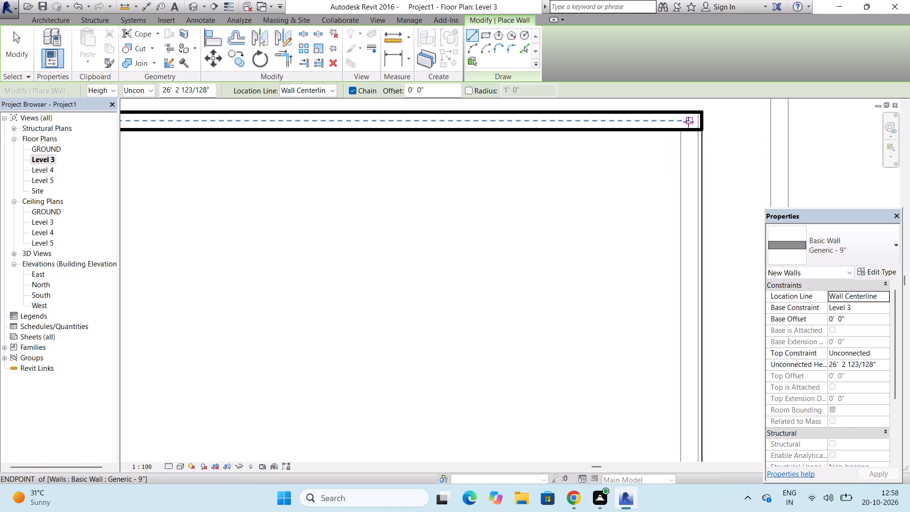
{"action": "left_click", "coordinate": [688, 122]}
{"action": "scroll", "coordinate": [688, 122], "scroll_direction": "down", "scroll_amount": 9}
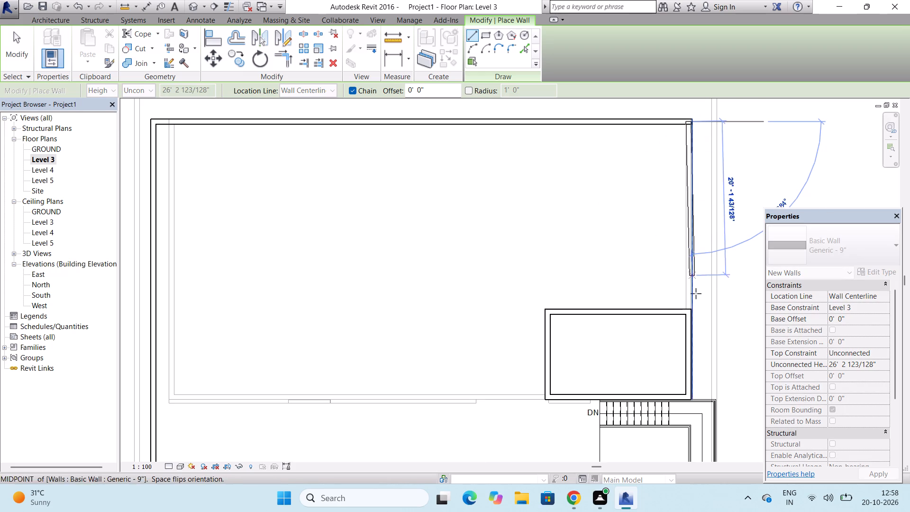
{"action": "scroll", "coordinate": [683, 409], "scroll_direction": "up", "scroll_amount": 7}
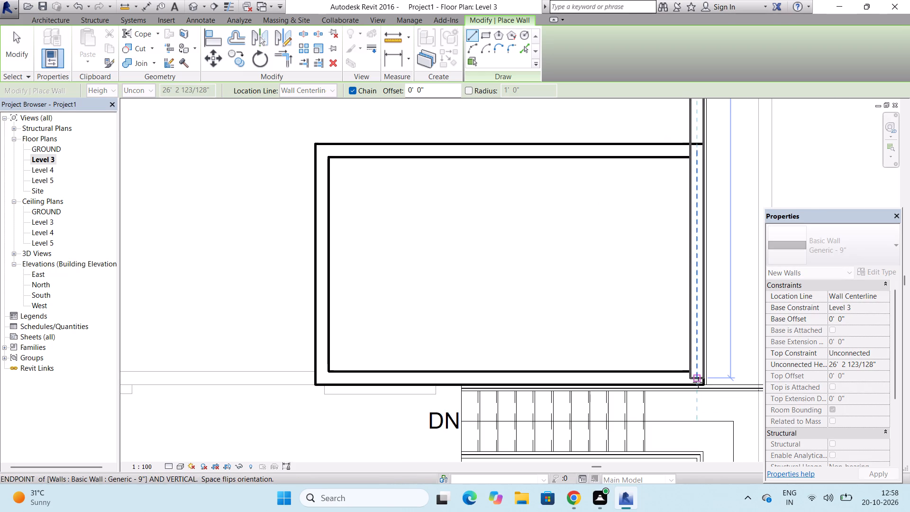
{"action": "left_click", "coordinate": [698, 384]}
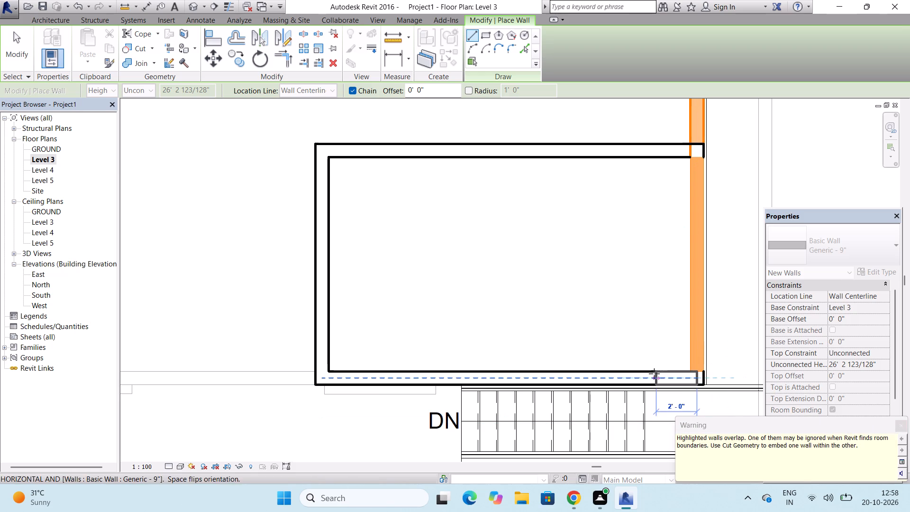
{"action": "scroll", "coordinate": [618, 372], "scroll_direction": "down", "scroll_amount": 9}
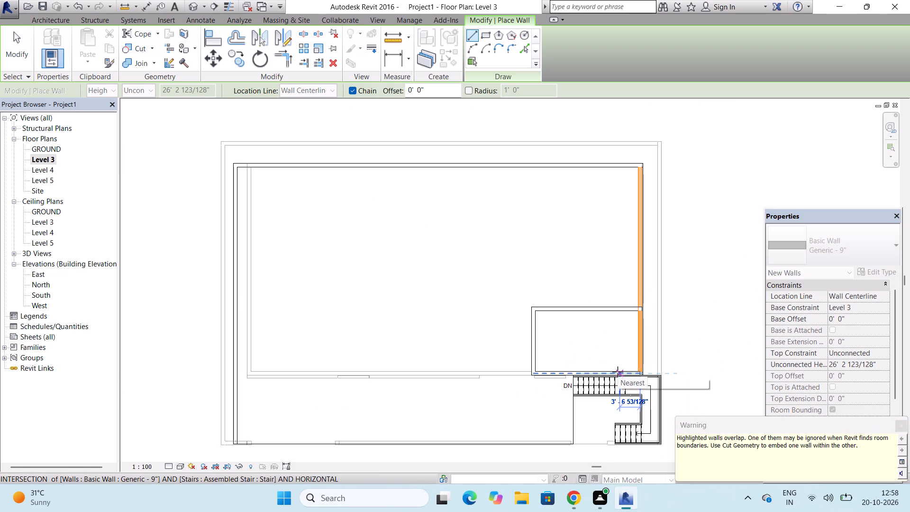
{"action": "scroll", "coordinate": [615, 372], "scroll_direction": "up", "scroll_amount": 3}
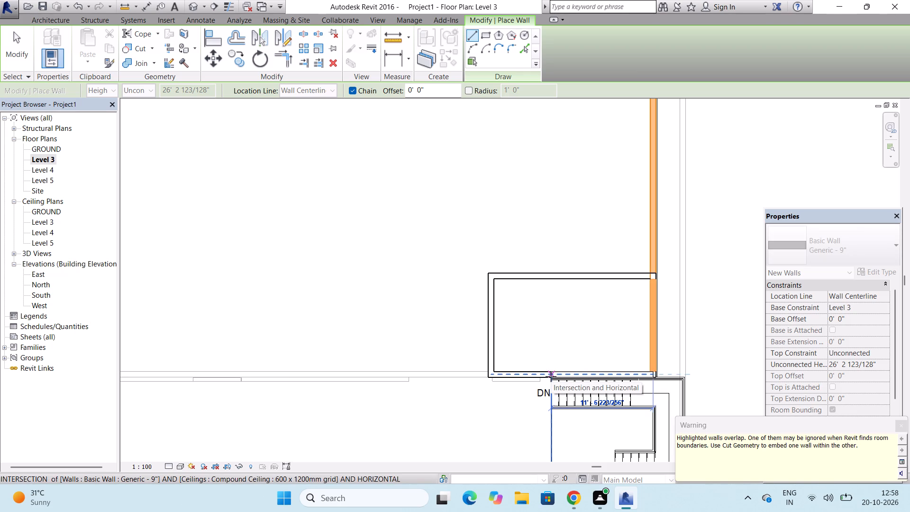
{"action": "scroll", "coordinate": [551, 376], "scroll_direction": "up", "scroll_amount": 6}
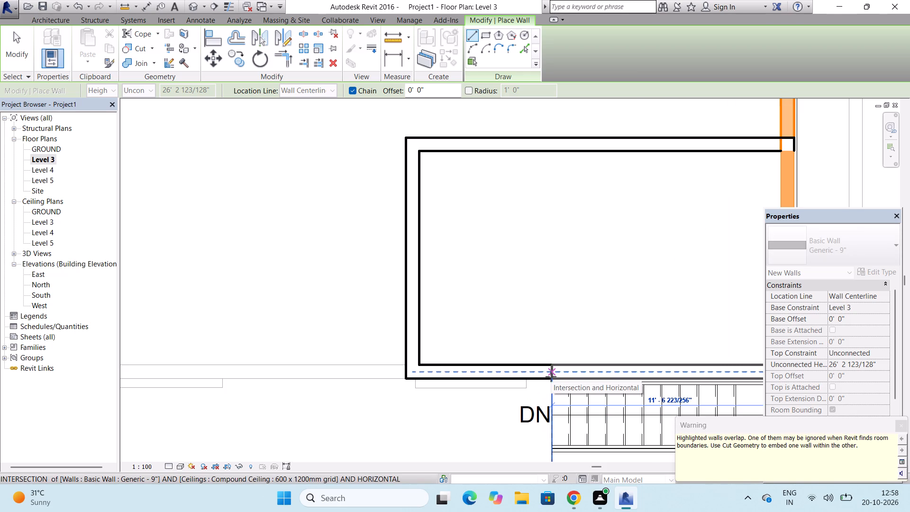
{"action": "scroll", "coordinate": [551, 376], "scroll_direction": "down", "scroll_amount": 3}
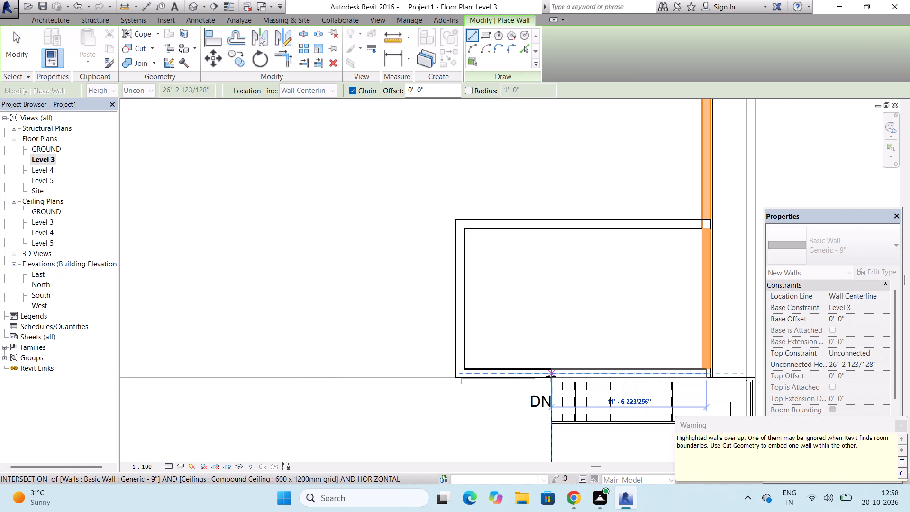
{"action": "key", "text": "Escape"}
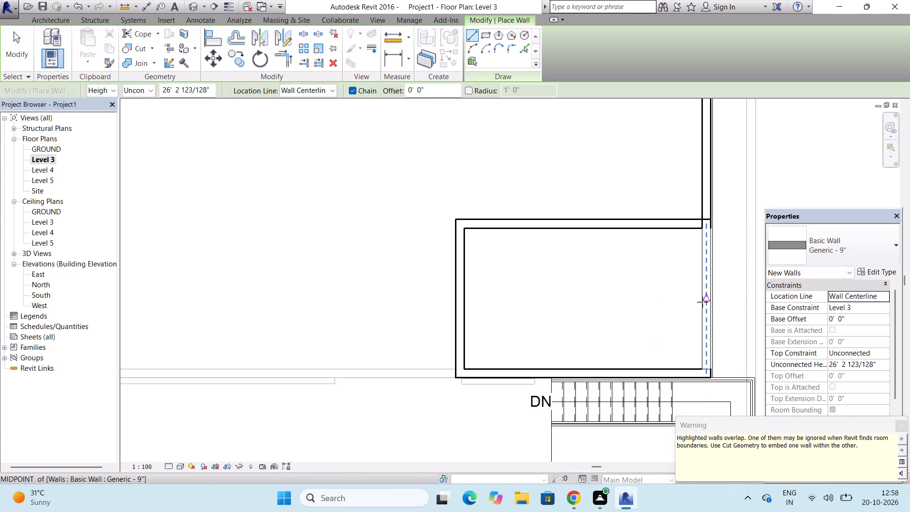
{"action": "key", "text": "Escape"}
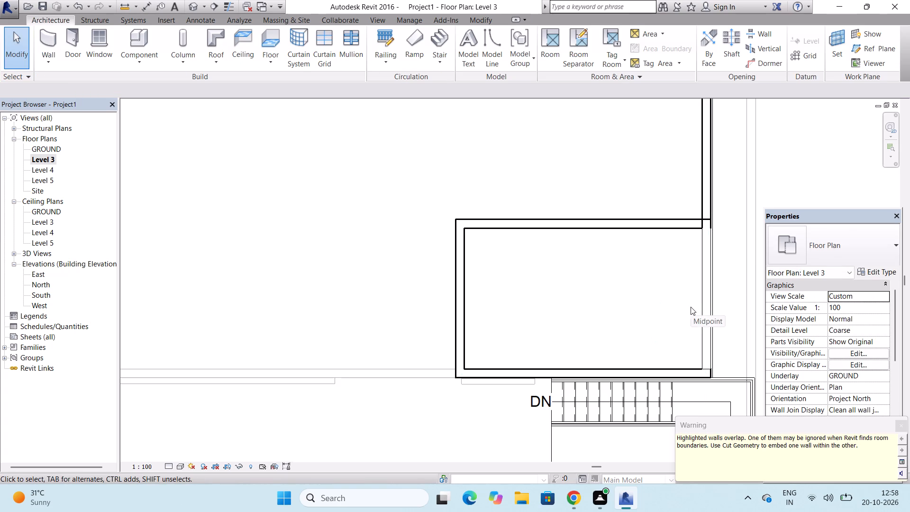
Shorten the new east wall so its south end stops at the small room's northeast corner.
{"action": "left_click", "coordinate": [704, 305]}
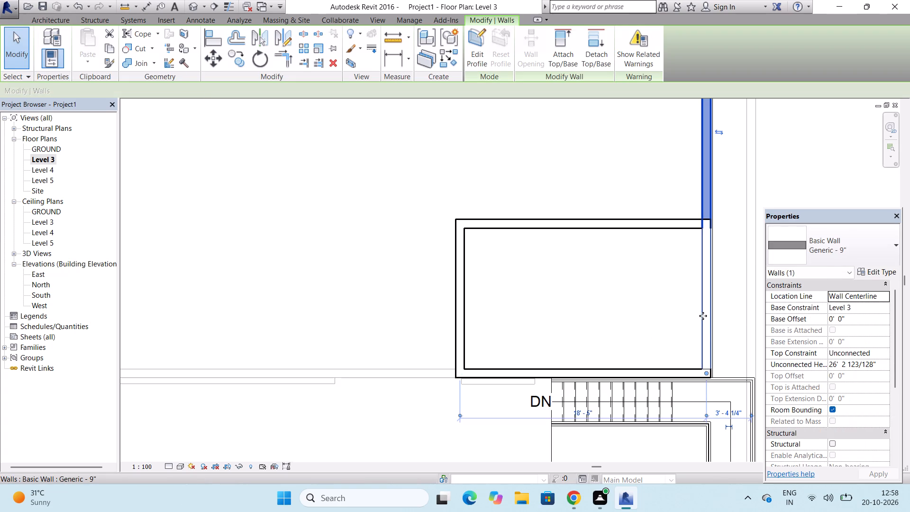
{"action": "left_click_drag", "start_coordinate": [706, 372], "coordinate": [696, 232]}
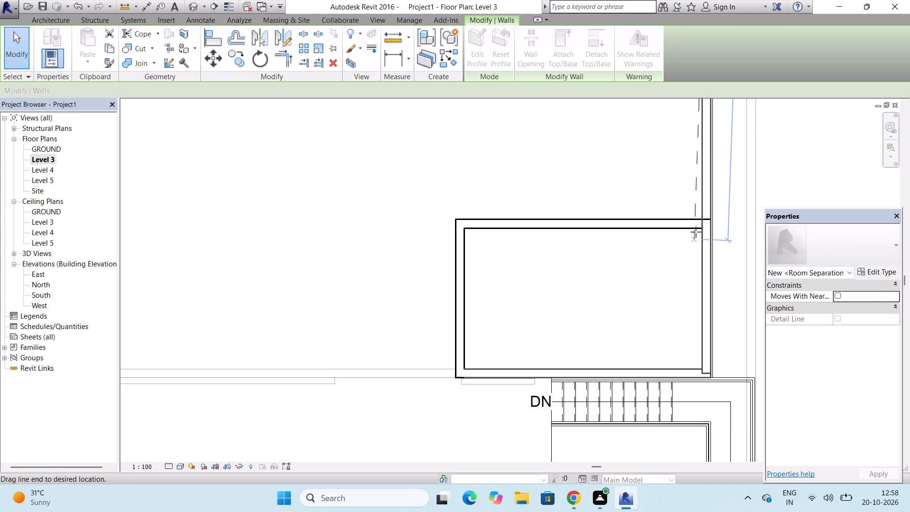
{"action": "left_click_drag", "start_coordinate": [696, 232], "coordinate": [702, 222]}
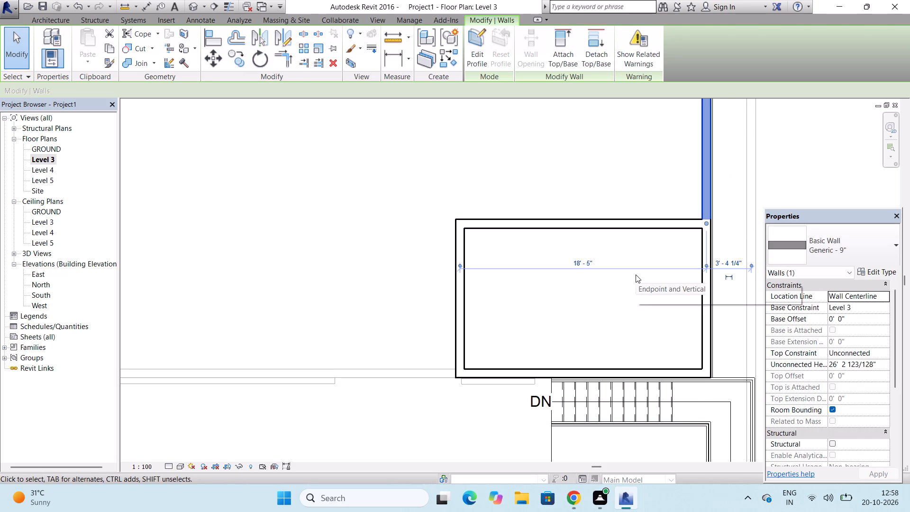
{"action": "key", "text": "Escape"}
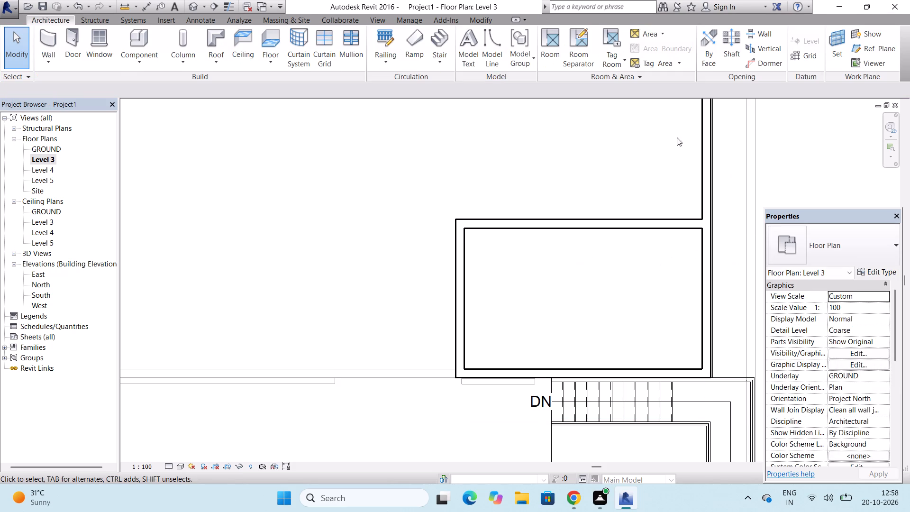
Open the default 3D view and examine the new Level 3 perimeter walls from the front.
{"action": "left_click", "coordinate": [191, 3]}
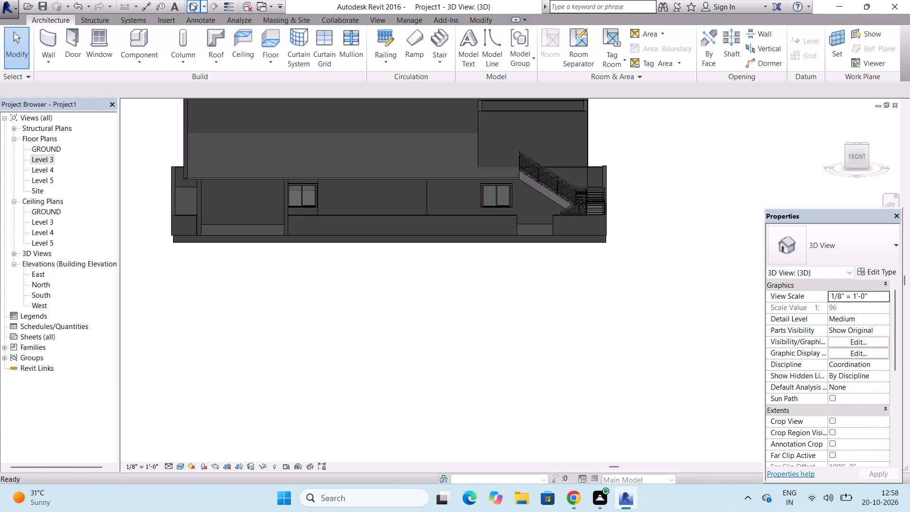
{"action": "scroll", "coordinate": [362, 277], "scroll_direction": "down", "scroll_amount": 5}
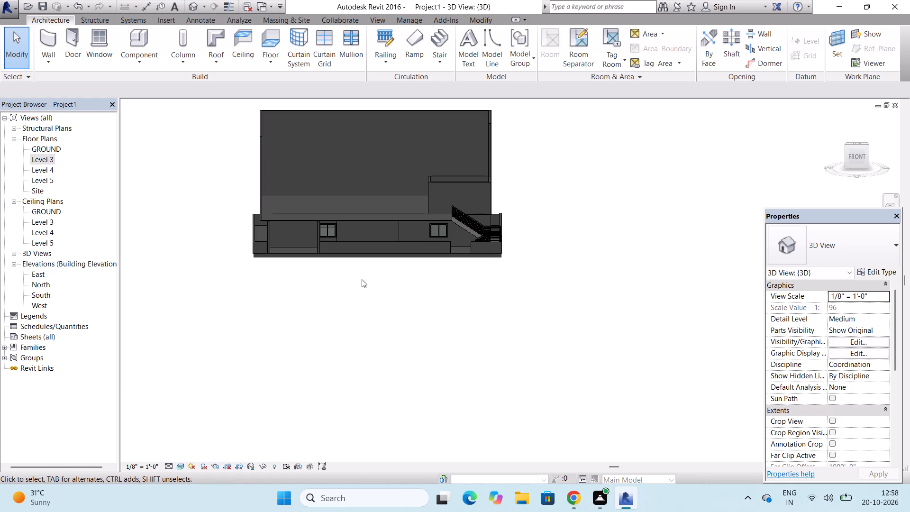
{"action": "scroll", "coordinate": [362, 279], "scroll_direction": "up", "scroll_amount": 2}
{"action": "scroll", "coordinate": [362, 279], "scroll_direction": "down", "scroll_amount": 2}
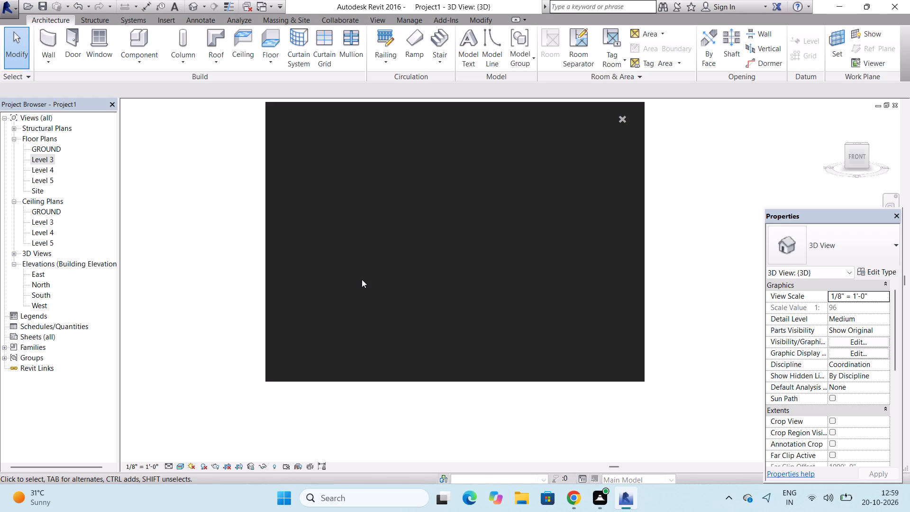
{"action": "left_click", "coordinate": [619, 119]}
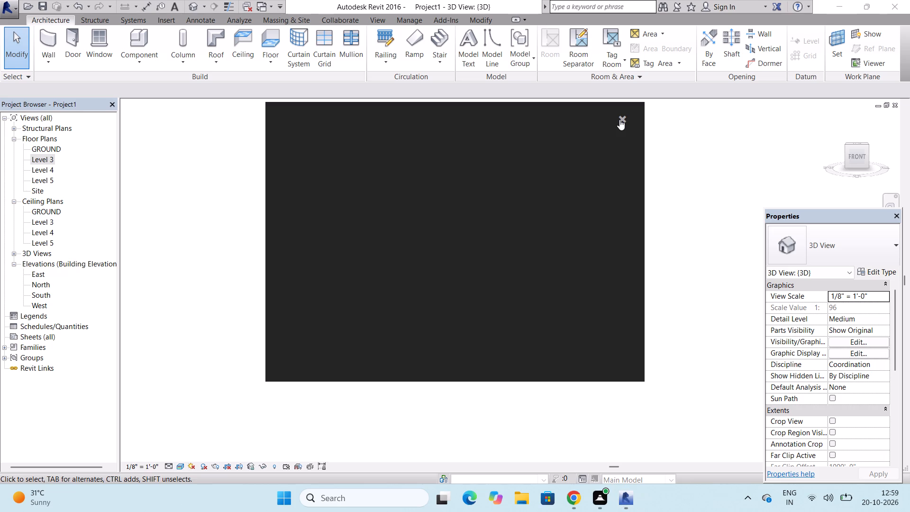
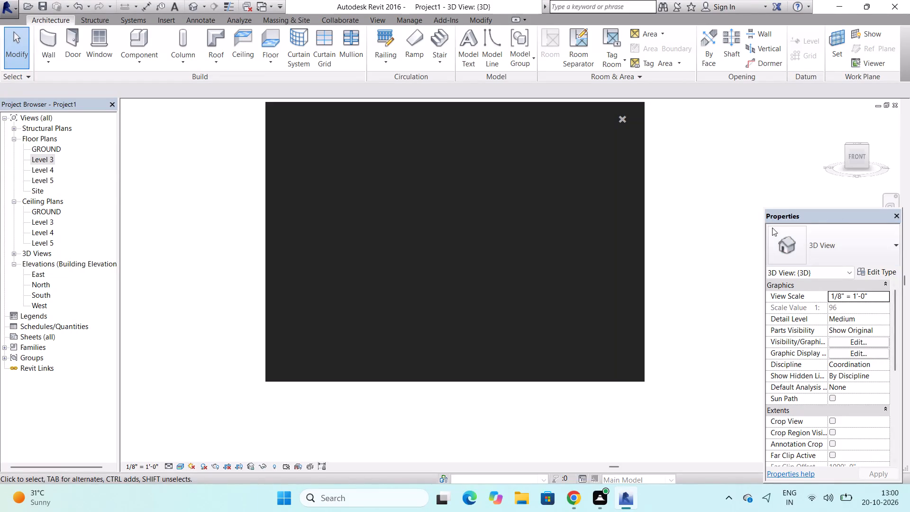
Dismiss the Autodesk notification card covering the 3D view.
{"action": "left_click", "coordinate": [624, 119]}
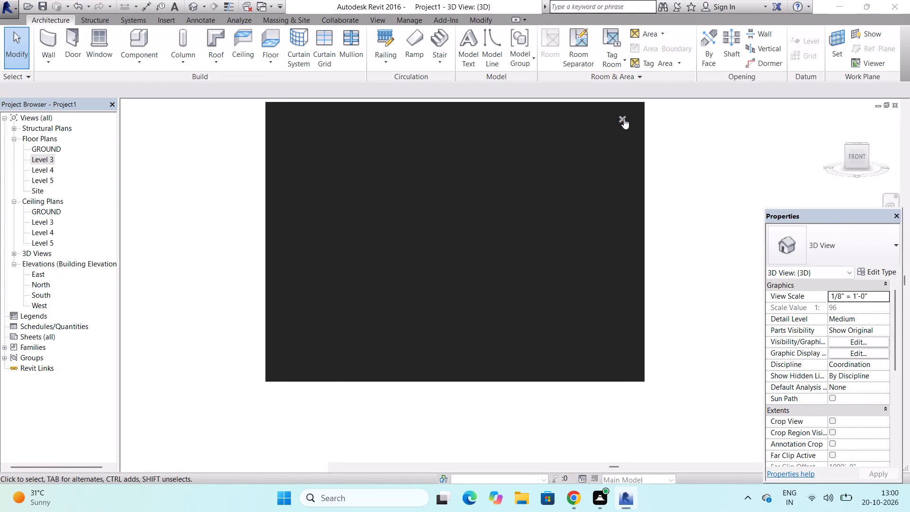
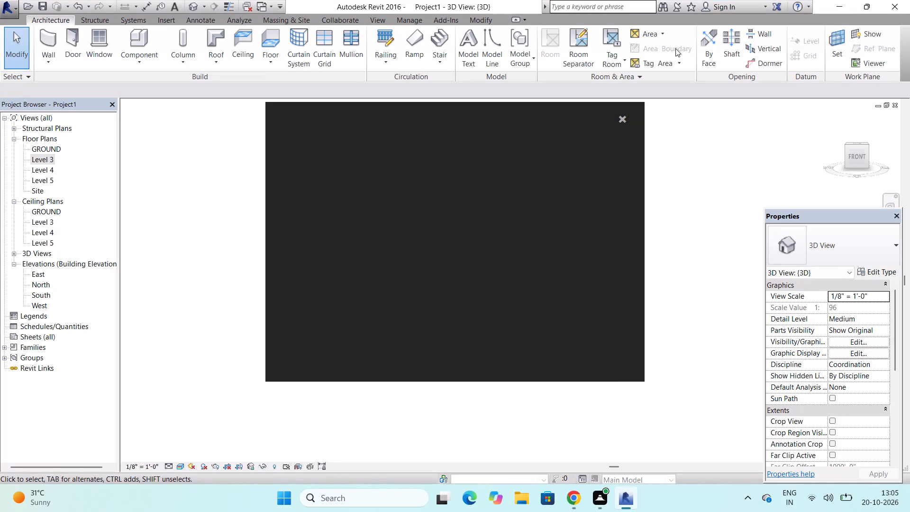
Dismiss the Autodesk notification card covering the 3D view.
{"action": "left_click", "coordinate": [623, 122]}
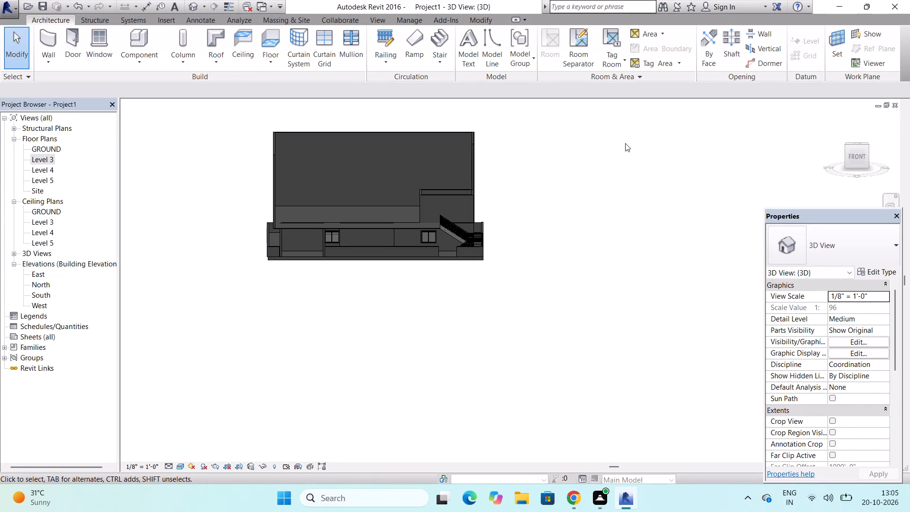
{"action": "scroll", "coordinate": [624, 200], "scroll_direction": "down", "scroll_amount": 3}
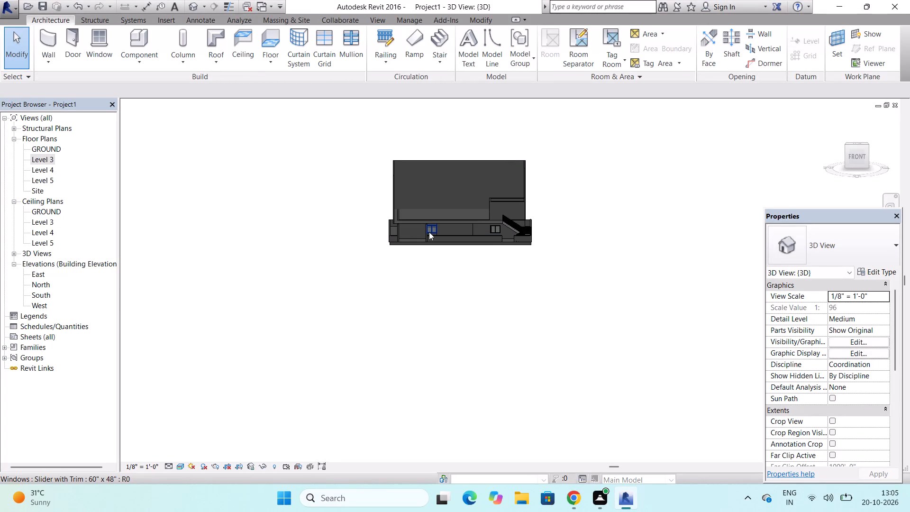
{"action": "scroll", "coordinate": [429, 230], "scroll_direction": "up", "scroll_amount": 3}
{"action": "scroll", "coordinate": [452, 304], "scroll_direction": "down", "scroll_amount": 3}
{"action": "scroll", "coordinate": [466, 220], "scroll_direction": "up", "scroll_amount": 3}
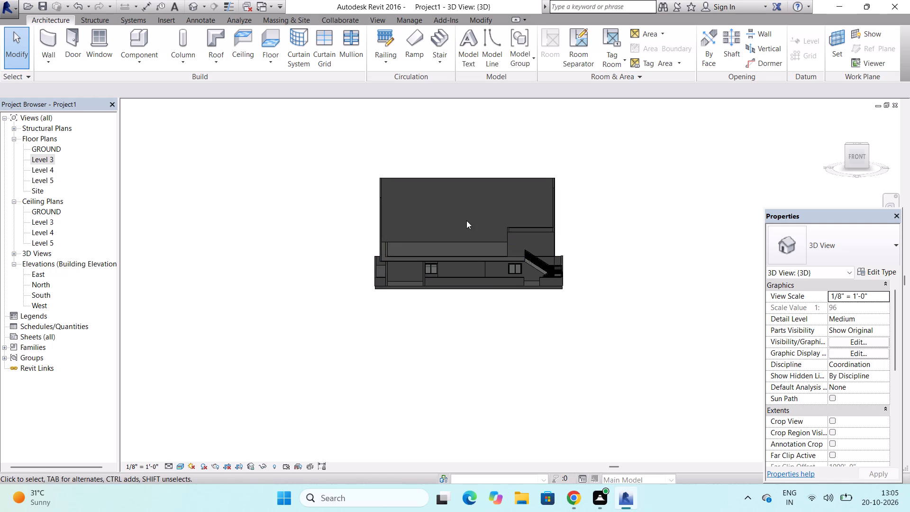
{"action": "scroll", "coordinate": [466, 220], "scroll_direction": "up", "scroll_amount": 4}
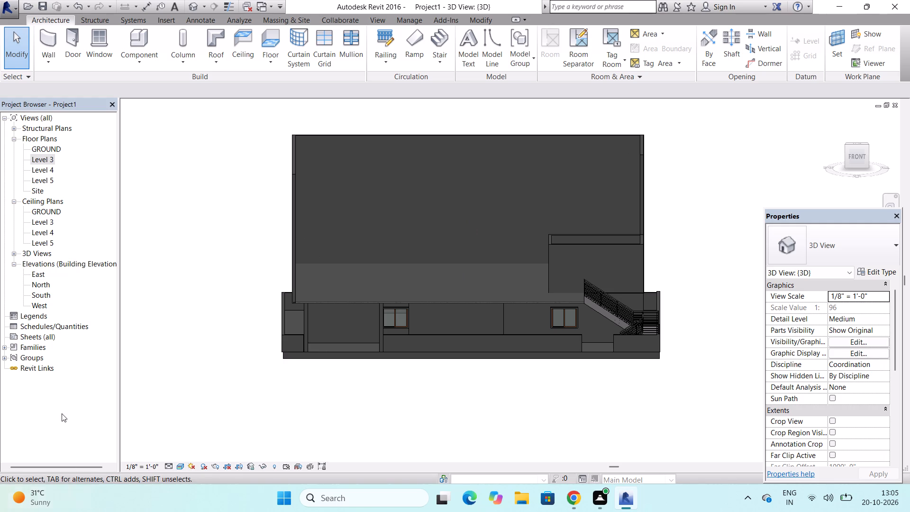
In the South elevation, lower the tops of the three tall Level 3 perimeter walls to the Level 4 line, making each 10' 0" high.
{"action": "double_click", "coordinate": [42, 292]}
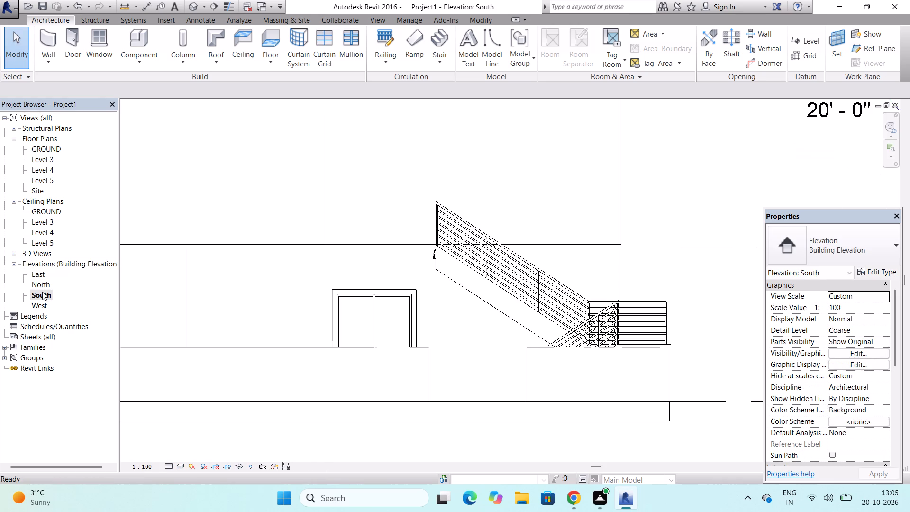
{"action": "scroll", "coordinate": [162, 311], "scroll_direction": "down", "scroll_amount": 5}
{"action": "scroll", "coordinate": [317, 243], "scroll_direction": "down", "scroll_amount": 7}
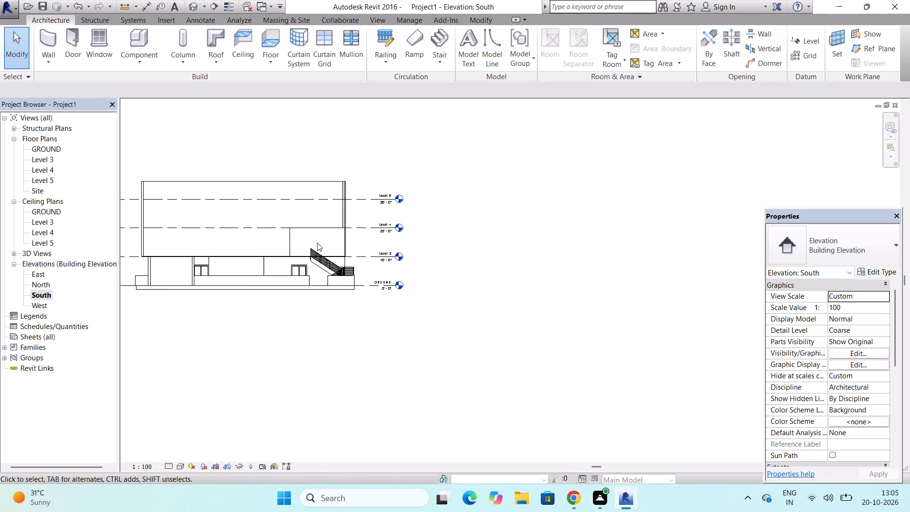
{"action": "left_click", "coordinate": [286, 182]}
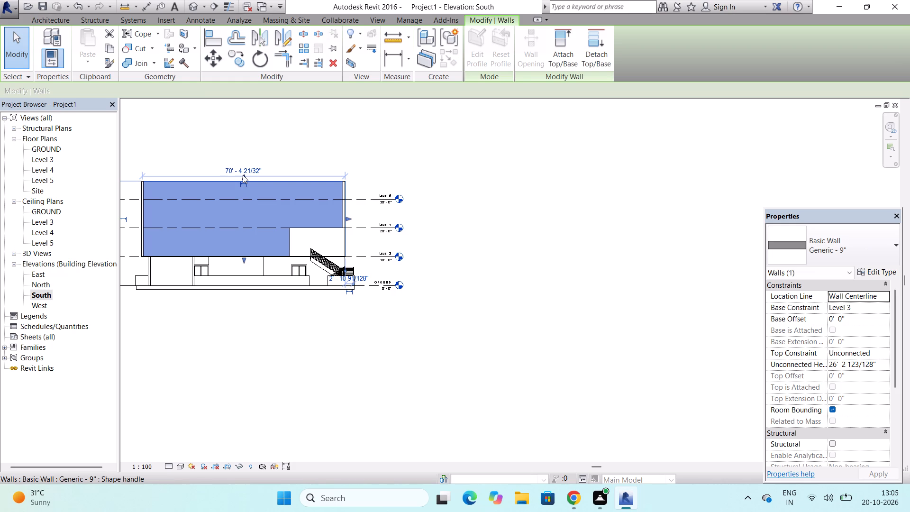
{"action": "left_click_drag", "start_coordinate": [243, 175], "coordinate": [244, 230]}
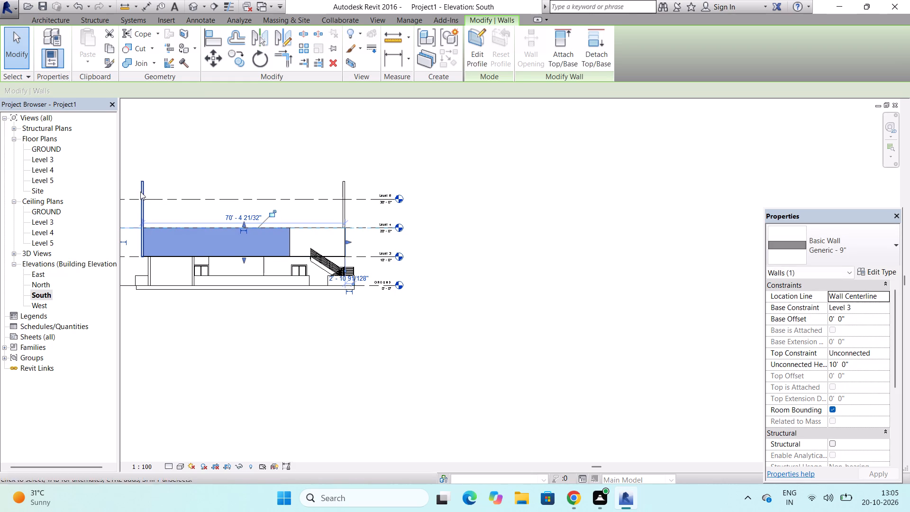
{"action": "left_click", "coordinate": [140, 188]}
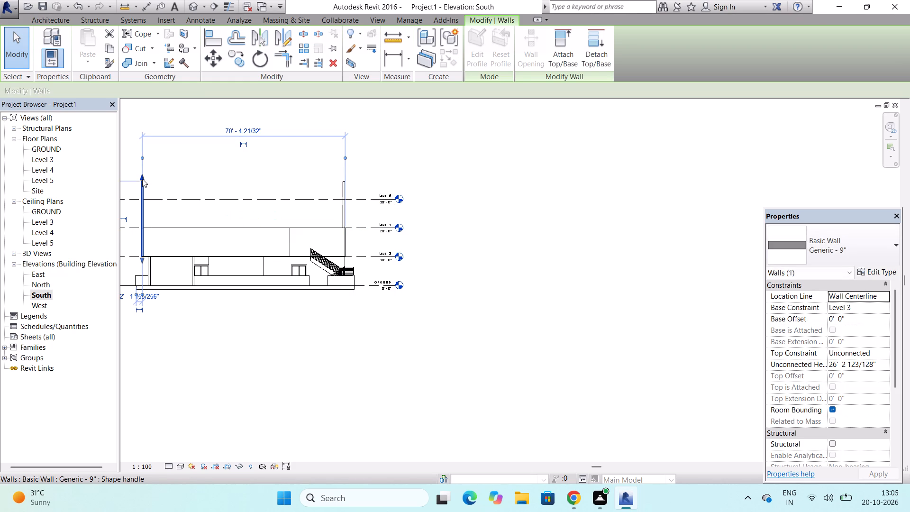
{"action": "left_click_drag", "start_coordinate": [142, 177], "coordinate": [142, 232]}
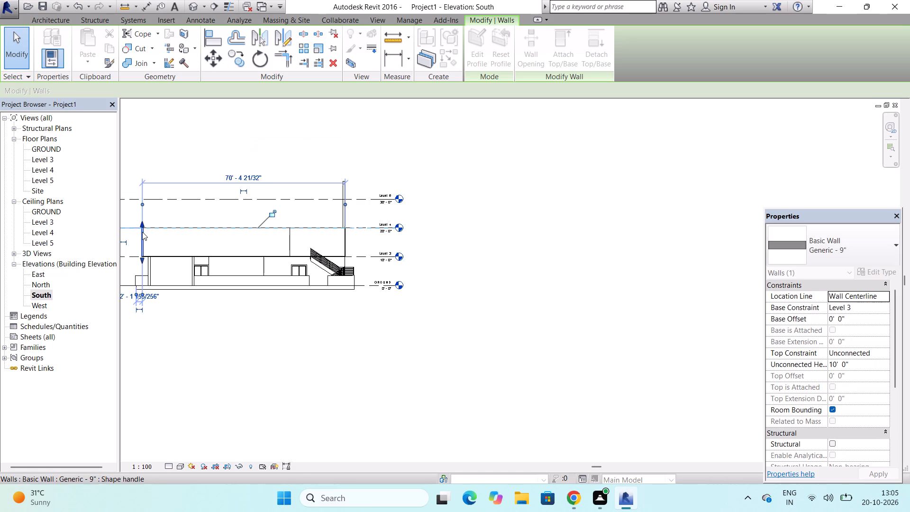
{"action": "scroll", "coordinate": [352, 195], "scroll_direction": "up", "scroll_amount": 3}
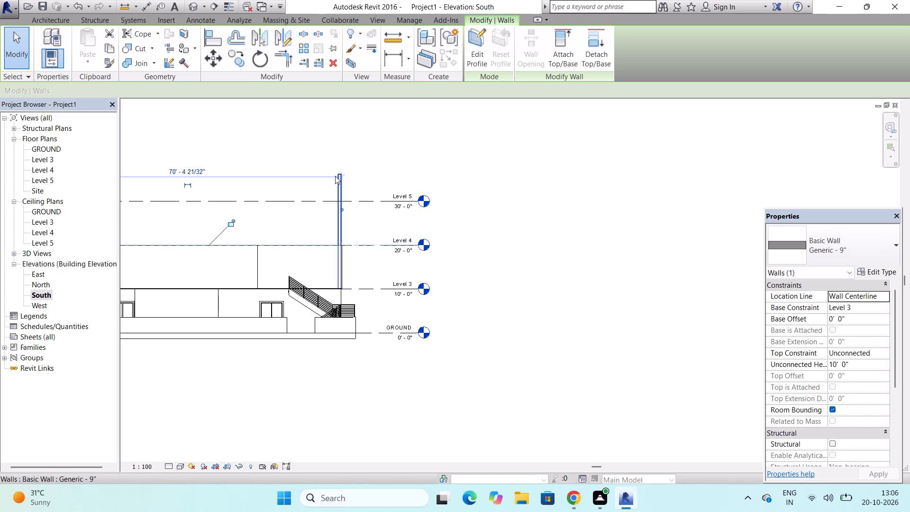
{"action": "left_click", "coordinate": [339, 184]}
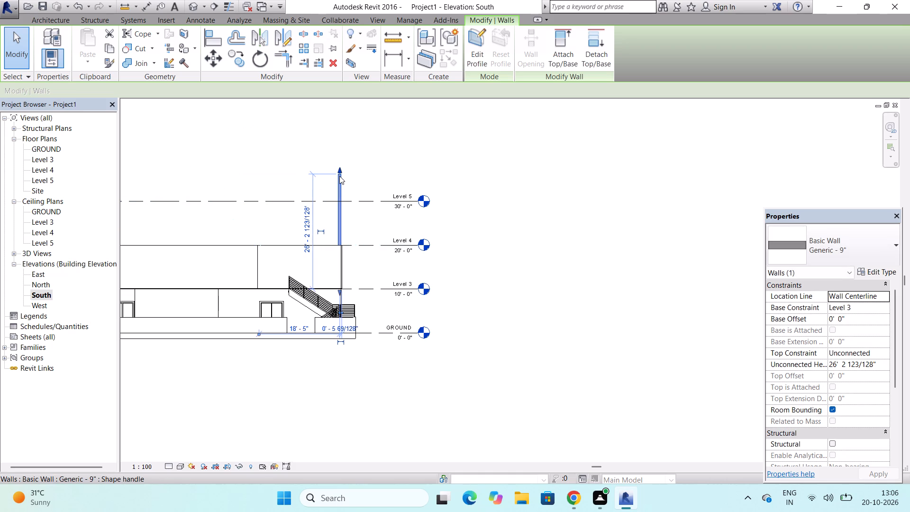
{"action": "left_click_drag", "start_coordinate": [339, 170], "coordinate": [332, 244]}
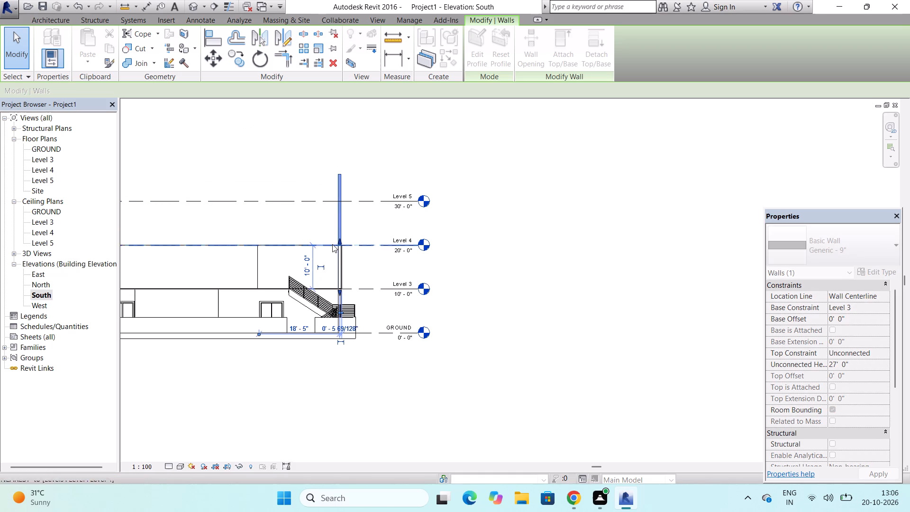
{"action": "scroll", "coordinate": [413, 201], "scroll_direction": "down", "scroll_amount": 5}
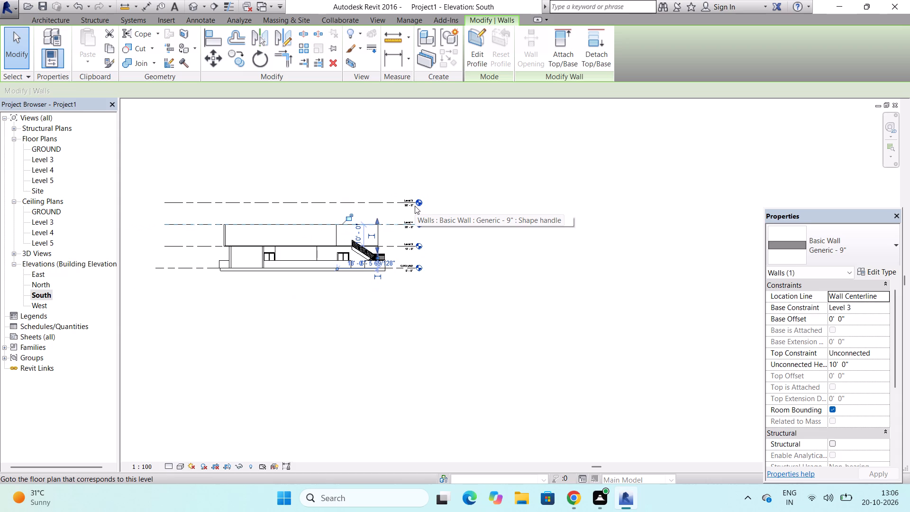
{"action": "key", "text": "Escape"}
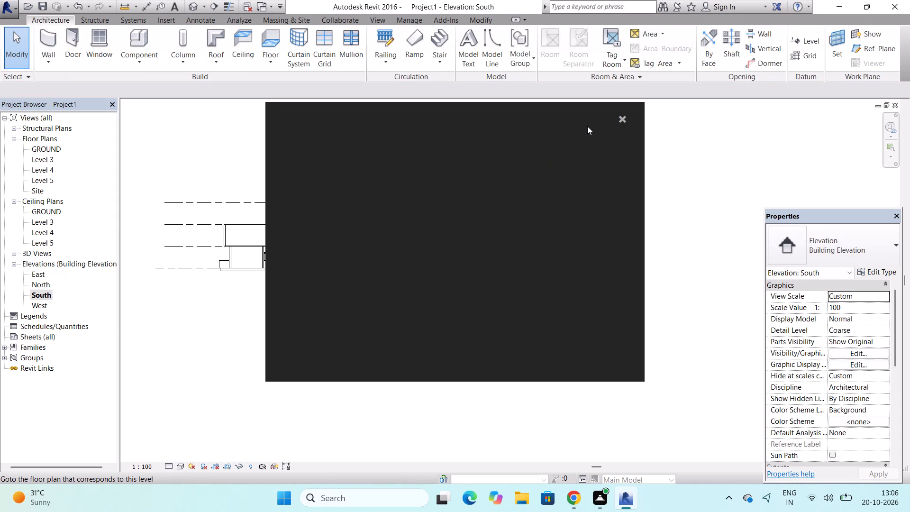
Dismiss the Autodesk notification card covering the South elevation.
{"action": "left_click", "coordinate": [624, 116]}
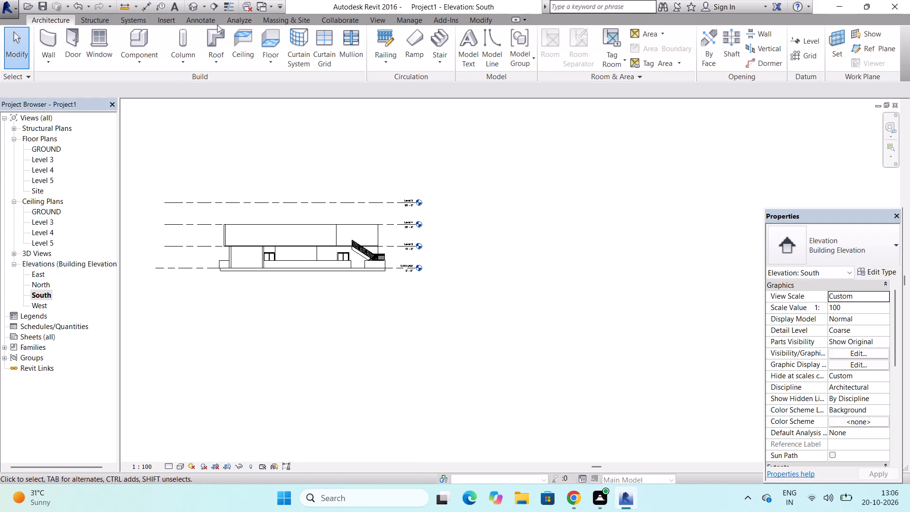
Return to the 3D view, closing the save reminder without saving, and check the heights of the Level 3 walls.
{"action": "double_click", "coordinate": [197, 7]}
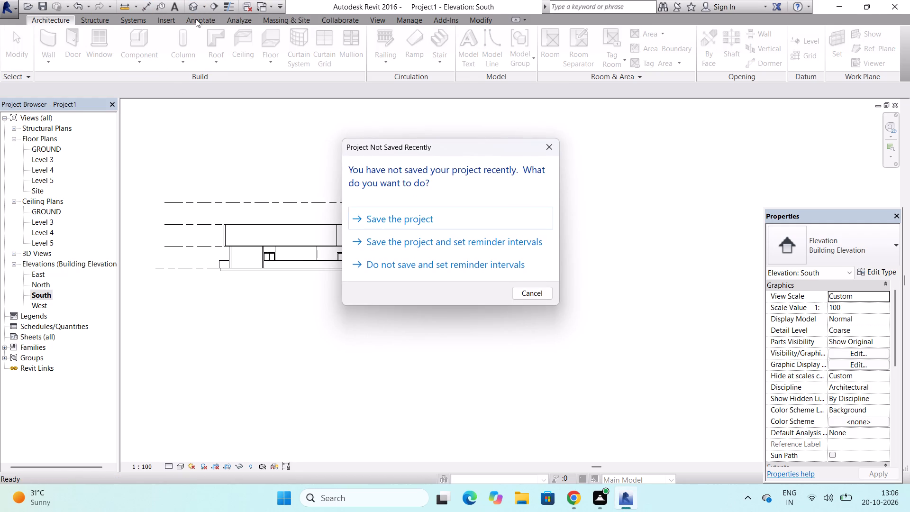
{"action": "left_click", "coordinate": [546, 145]}
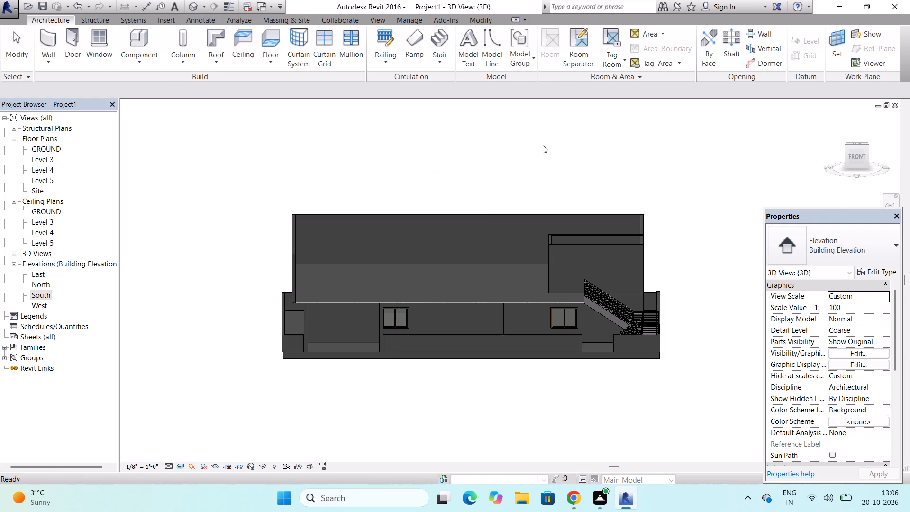
{"action": "scroll", "coordinate": [484, 253], "scroll_direction": "up", "scroll_amount": 1}
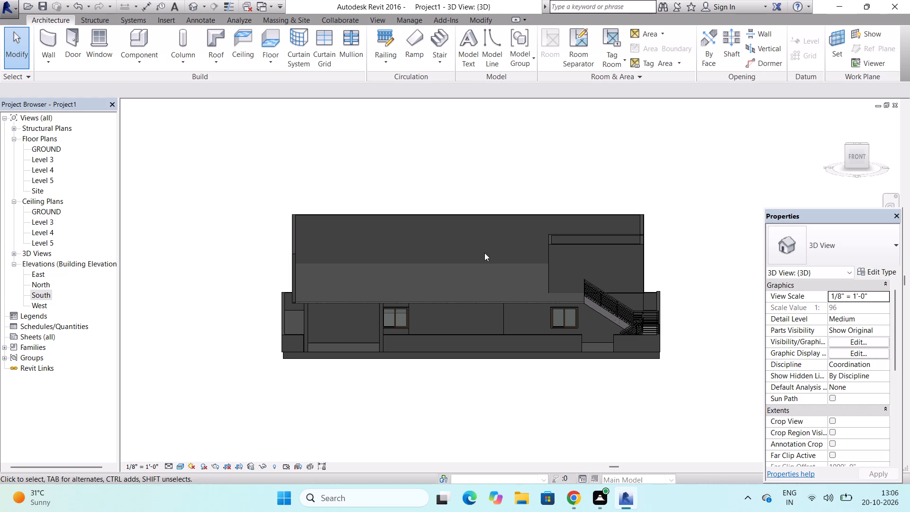
{"action": "scroll", "coordinate": [484, 253], "scroll_direction": "down", "scroll_amount": 3}
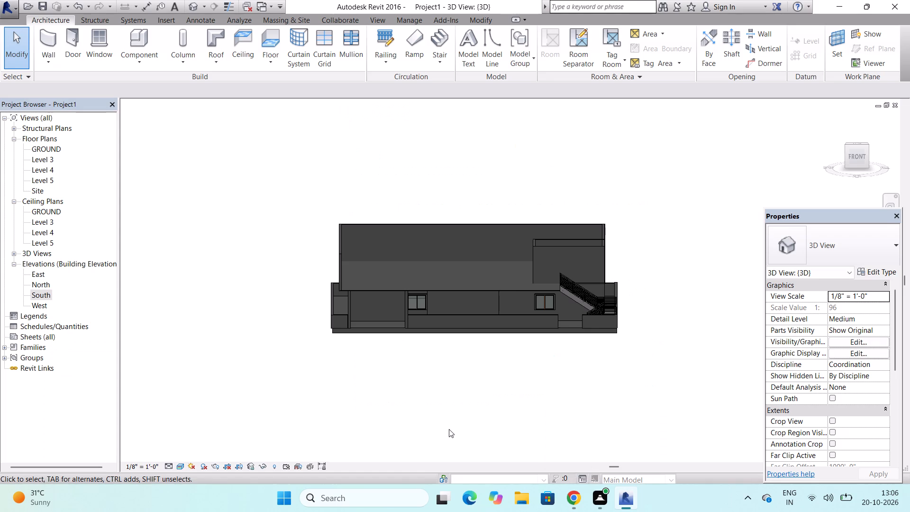
{"action": "scroll", "coordinate": [376, 210], "scroll_direction": "up", "scroll_amount": 3}
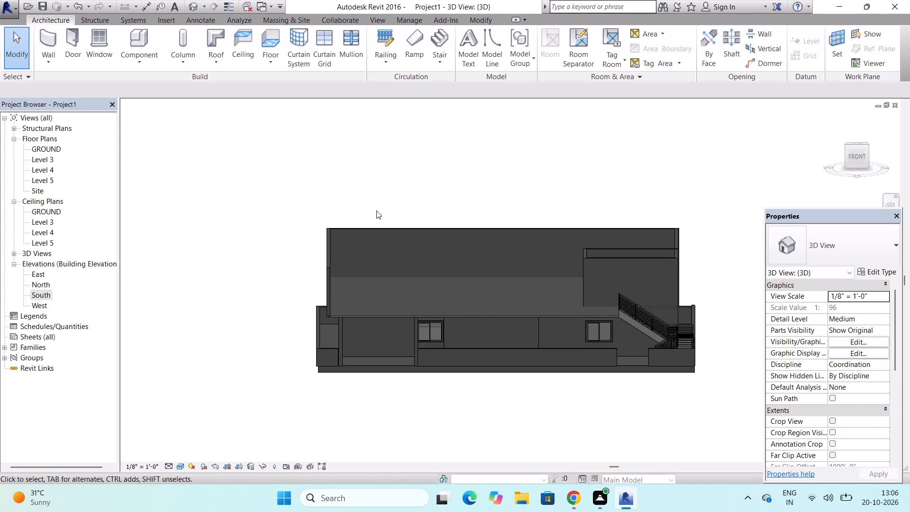
Look over the GROUND floor plan, and open the Level 3 floor plan to examine its perimeter walls and the slab edge.
{"action": "double_click", "coordinate": [54, 148]}
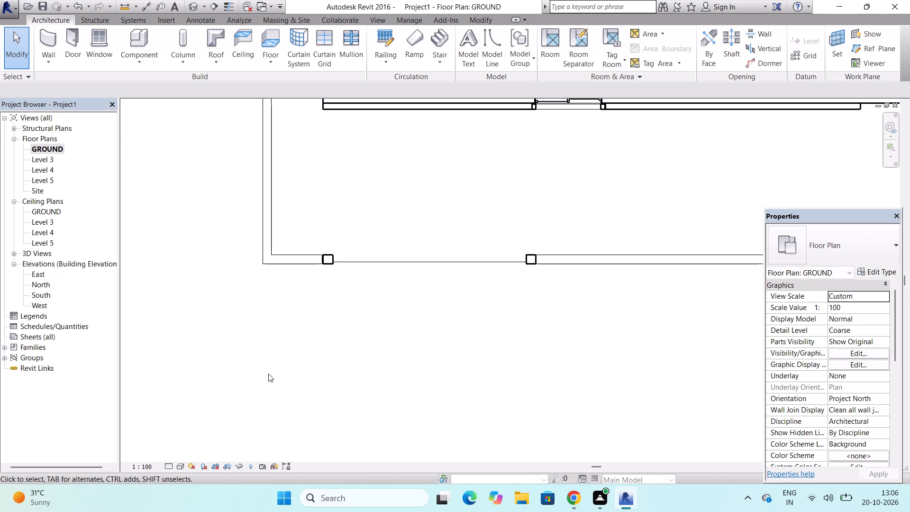
{"action": "scroll", "coordinate": [272, 378], "scroll_direction": "down", "scroll_amount": 5}
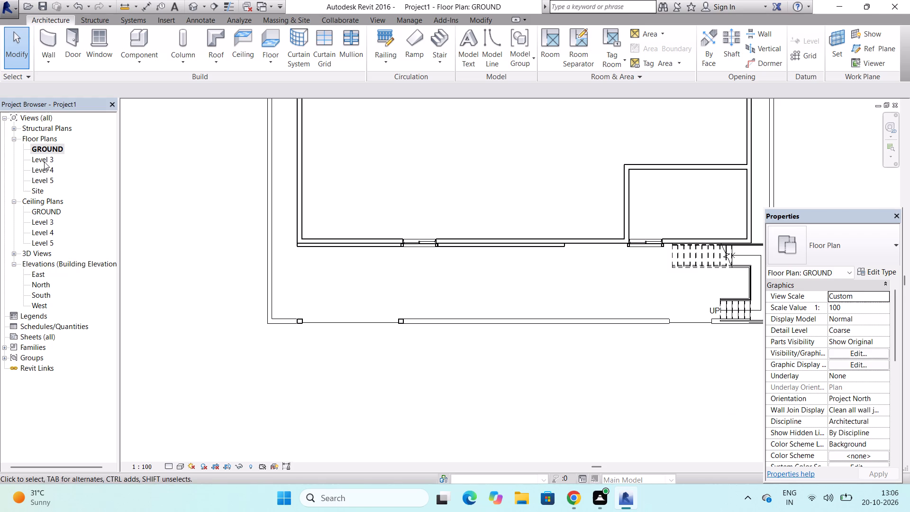
{"action": "left_click", "coordinate": [44, 162]}
{"action": "left_click", "coordinate": [44, 162]}
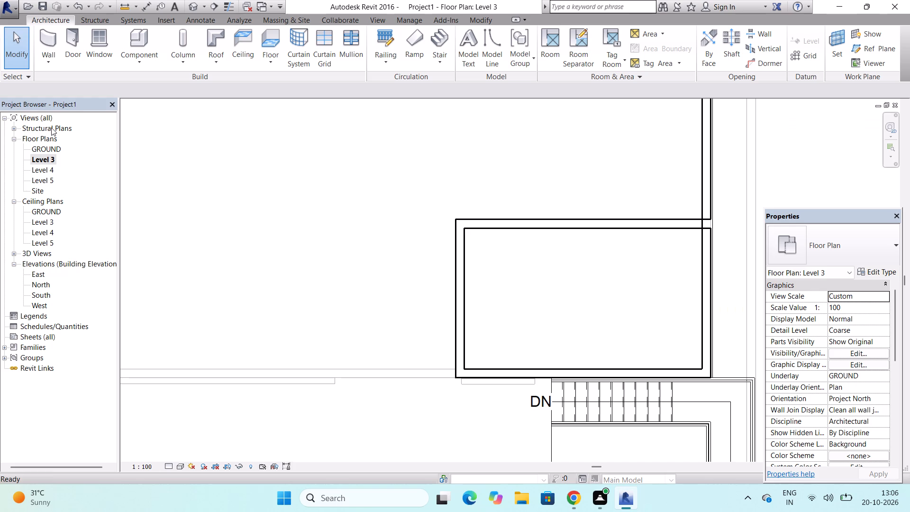
{"action": "scroll", "coordinate": [417, 189], "scroll_direction": "down", "scroll_amount": 8}
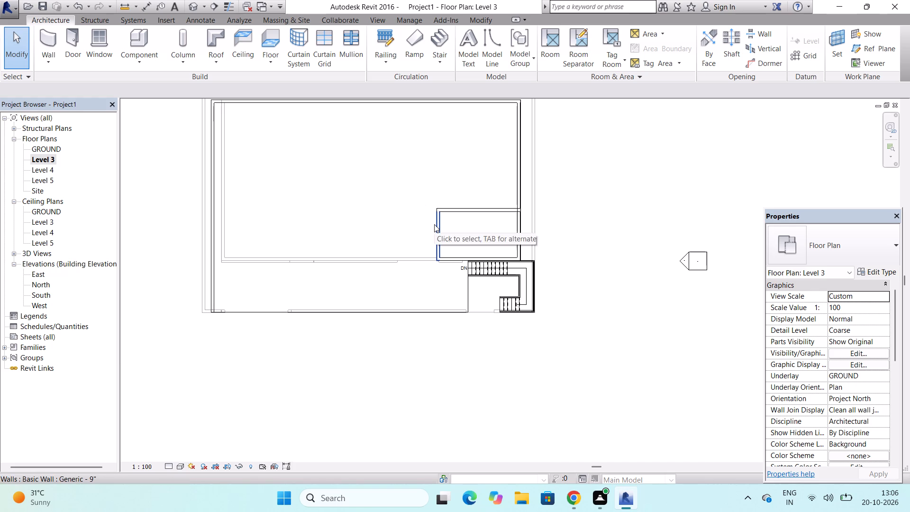
{"action": "scroll", "coordinate": [215, 308], "scroll_direction": "up", "scroll_amount": 6}
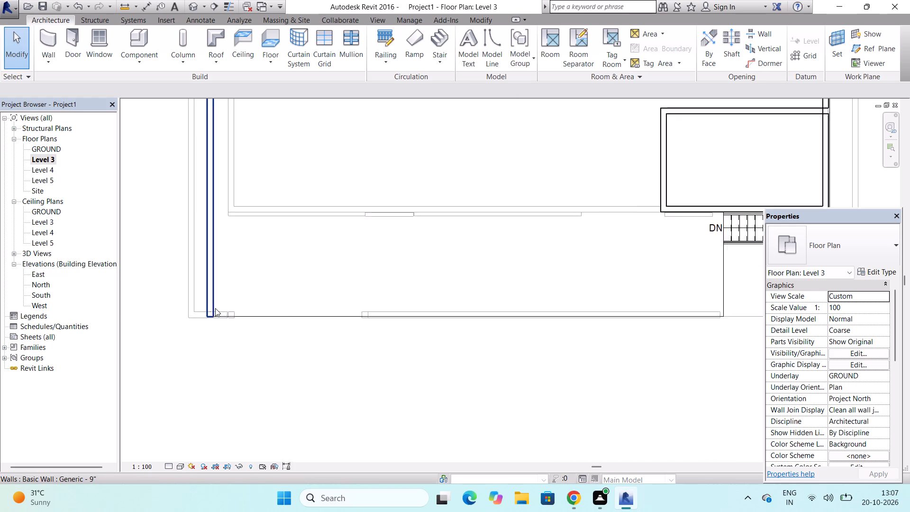
{"action": "scroll", "coordinate": [215, 308], "scroll_direction": "down", "scroll_amount": 4}
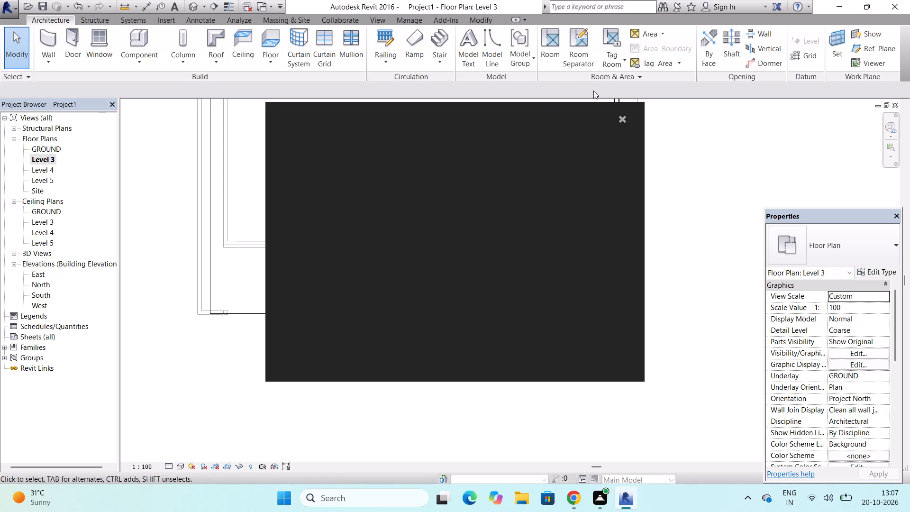
Dismiss the Autodesk notification card covering the Level 3 floor plan.
{"action": "left_click", "coordinate": [626, 120]}
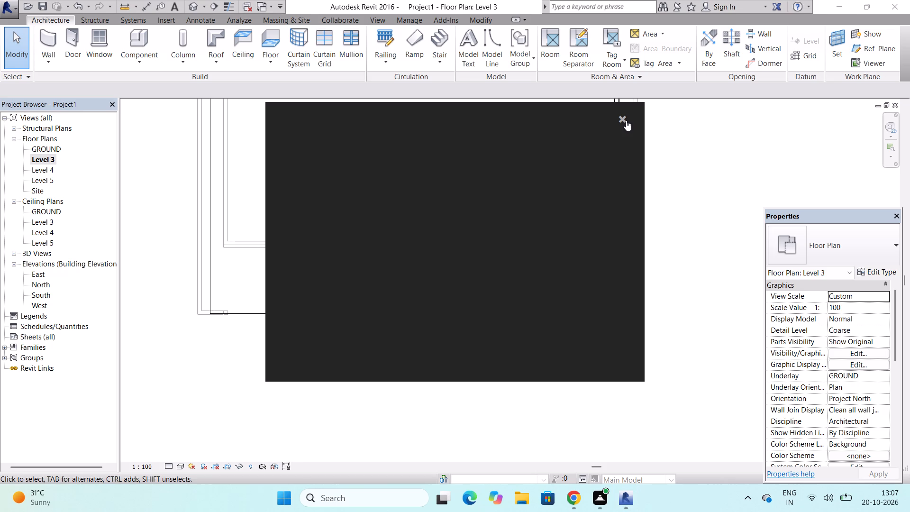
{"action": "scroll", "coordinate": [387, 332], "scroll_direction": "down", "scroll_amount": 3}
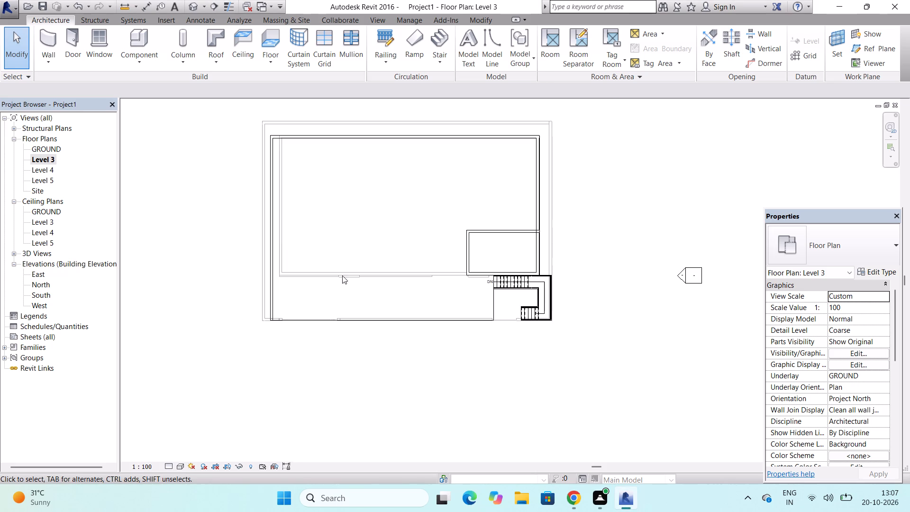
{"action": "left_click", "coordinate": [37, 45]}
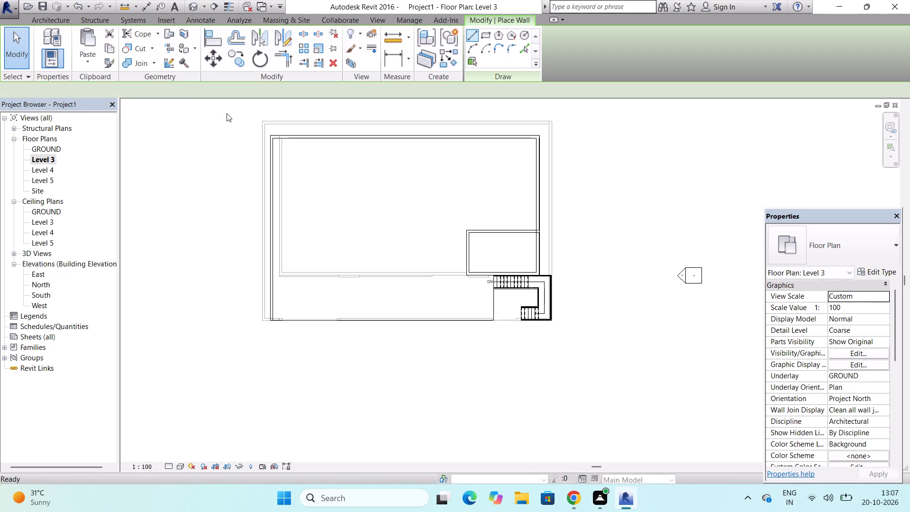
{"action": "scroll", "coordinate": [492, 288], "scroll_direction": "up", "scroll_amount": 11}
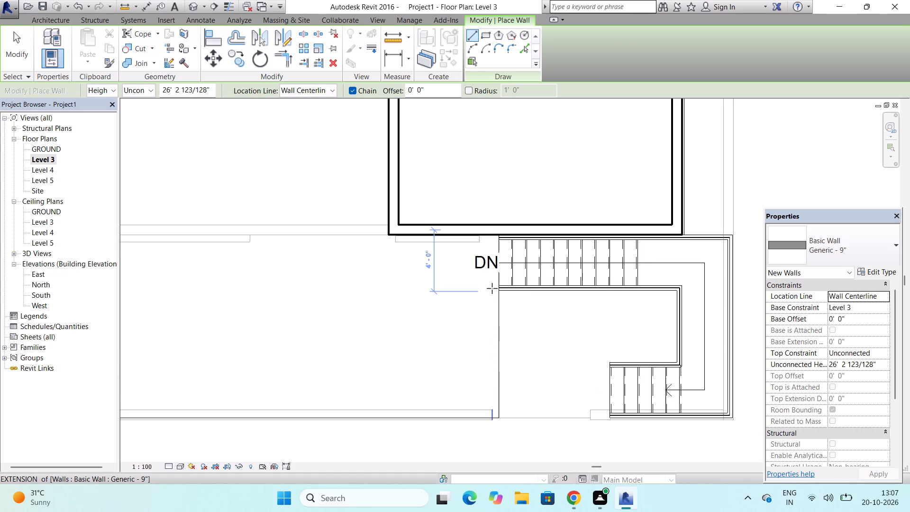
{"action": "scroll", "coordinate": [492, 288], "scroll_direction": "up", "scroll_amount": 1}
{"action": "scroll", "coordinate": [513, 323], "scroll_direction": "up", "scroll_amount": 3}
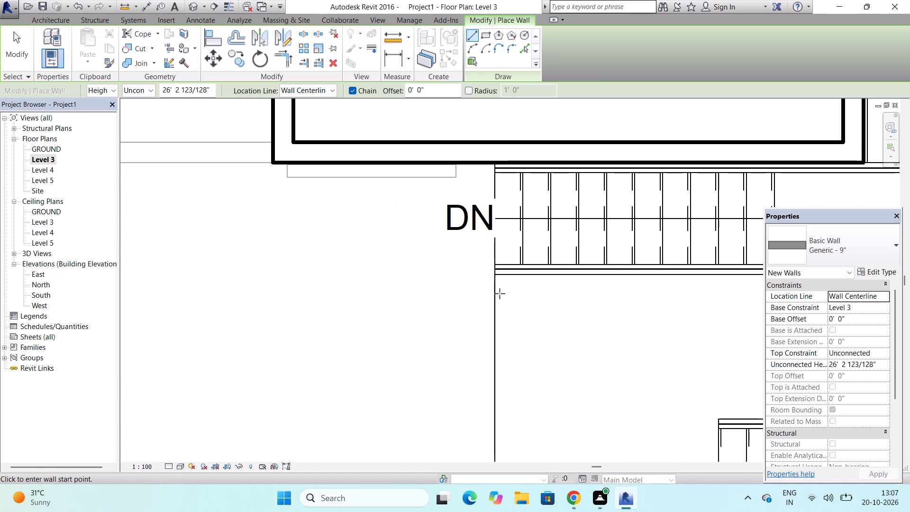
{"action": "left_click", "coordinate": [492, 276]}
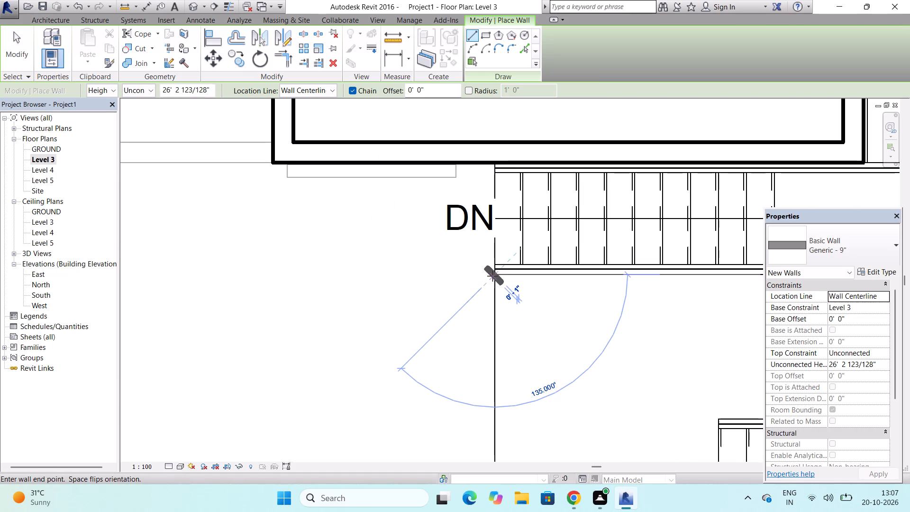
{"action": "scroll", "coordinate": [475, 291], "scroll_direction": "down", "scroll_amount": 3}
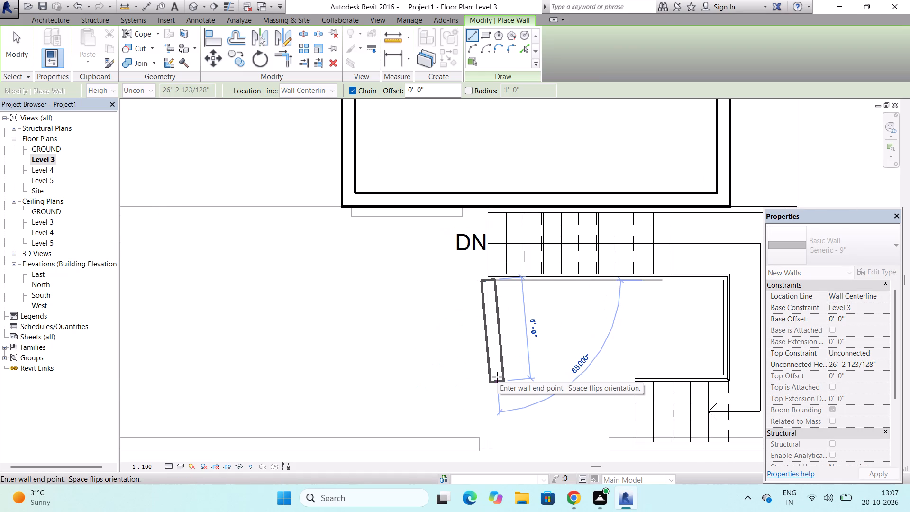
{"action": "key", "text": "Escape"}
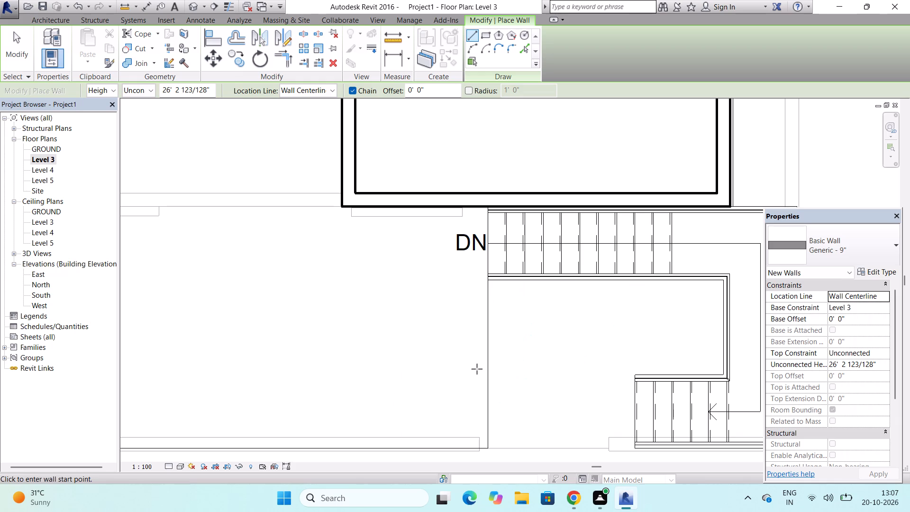
Draw a straight Generic - 9" wall about 8' 4 3/4" long from the stair's inner railing corner to the slab's south edge.
{"action": "left_click", "coordinate": [477, 37]}
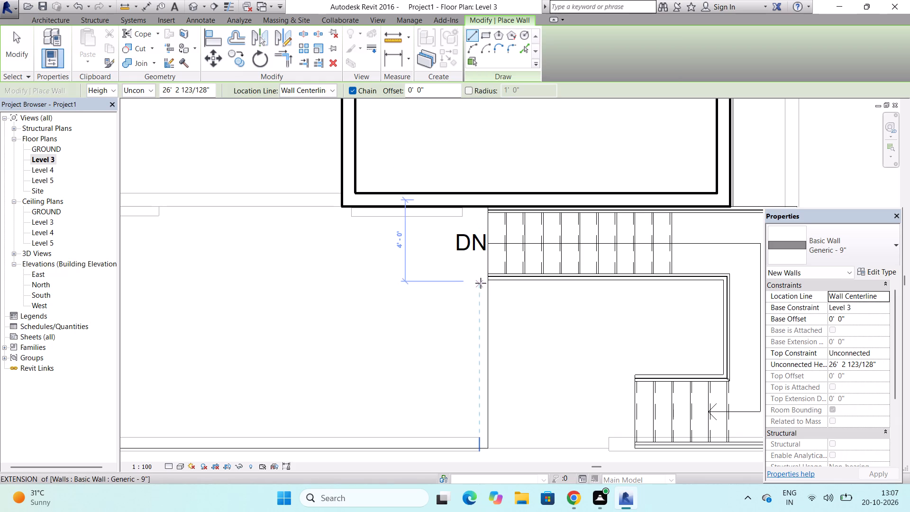
{"action": "scroll", "coordinate": [482, 282], "scroll_direction": "up", "scroll_amount": 9}
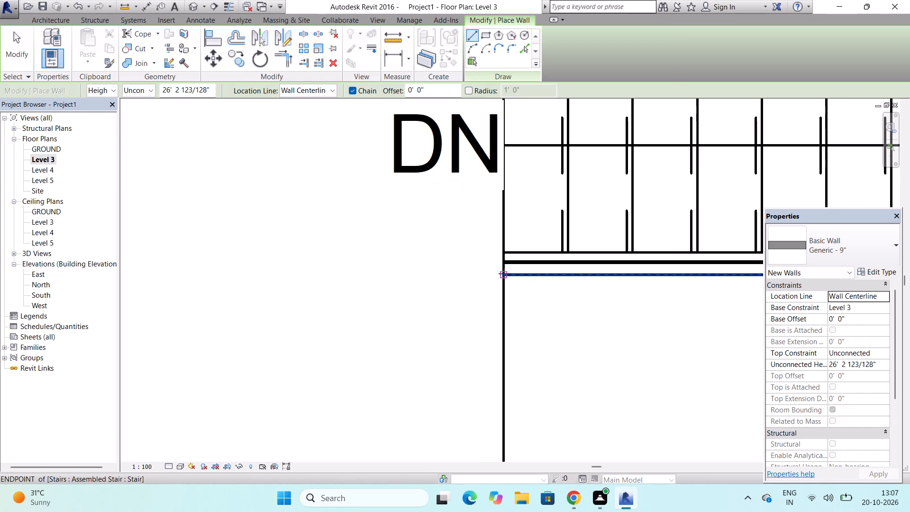
{"action": "left_click", "coordinate": [504, 274]}
{"action": "scroll", "coordinate": [503, 274], "scroll_direction": "down", "scroll_amount": 8}
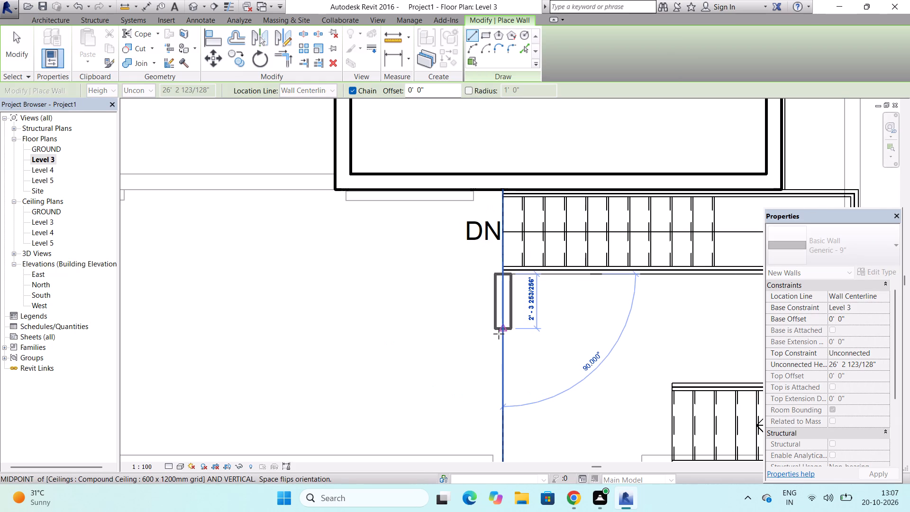
{"action": "scroll", "coordinate": [499, 334], "scroll_direction": "down", "scroll_amount": 4}
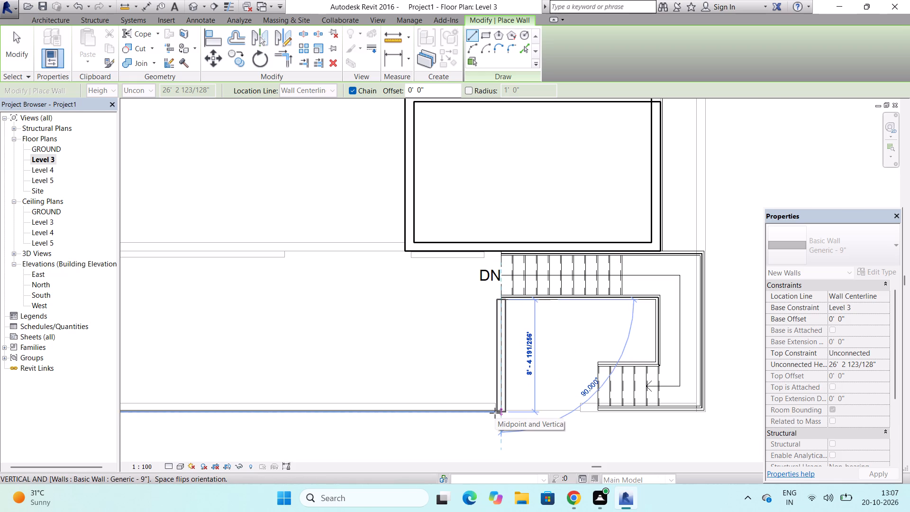
{"action": "left_click", "coordinate": [495, 413]}
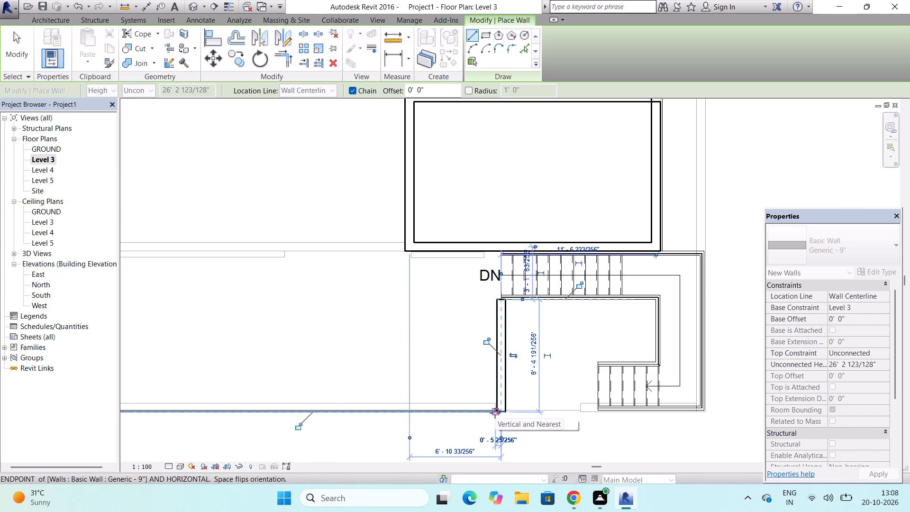
{"action": "key", "text": "Escape"}
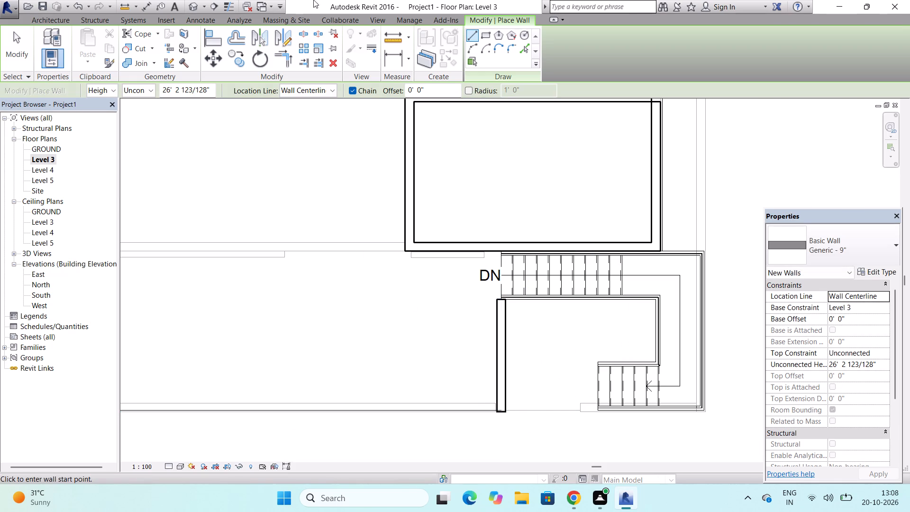
Check the new stair-side wall's height in the South elevation and 3D view, and return to the Level 3 floor plan.
{"action": "double_click", "coordinate": [34, 294]}
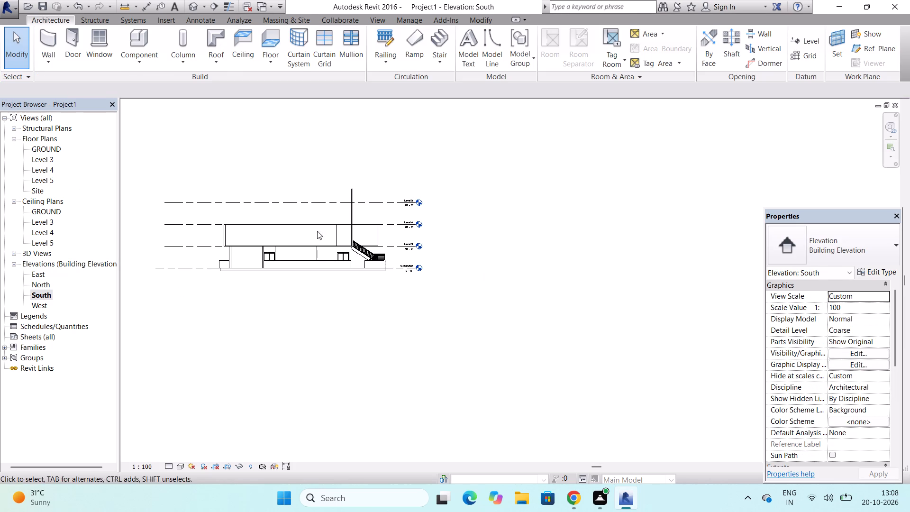
{"action": "scroll", "coordinate": [357, 224], "scroll_direction": "up", "scroll_amount": 6}
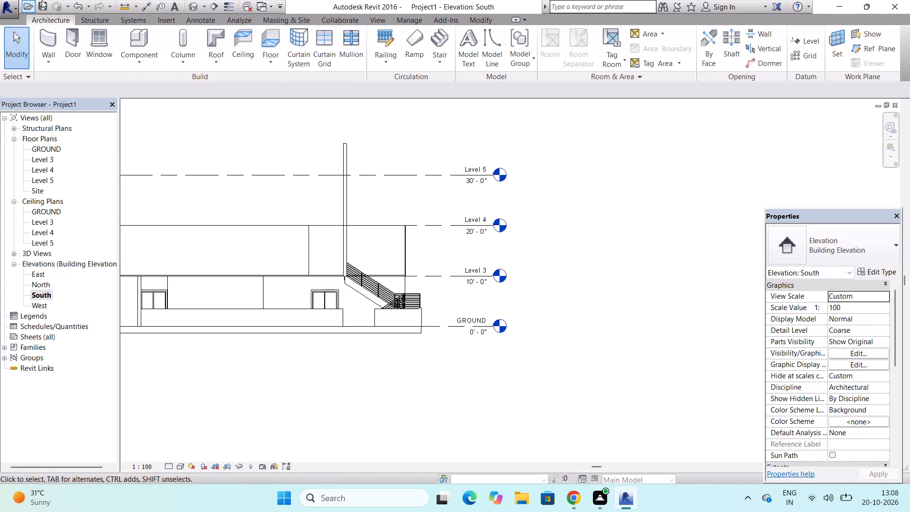
{"action": "left_click", "coordinate": [194, 3]}
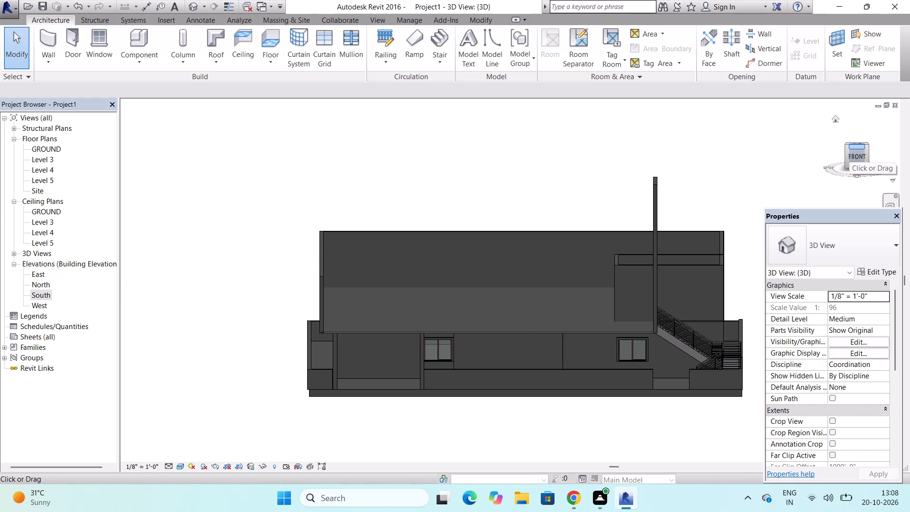
{"action": "left_click_drag", "start_coordinate": [847, 146], "coordinate": [794, 147]}
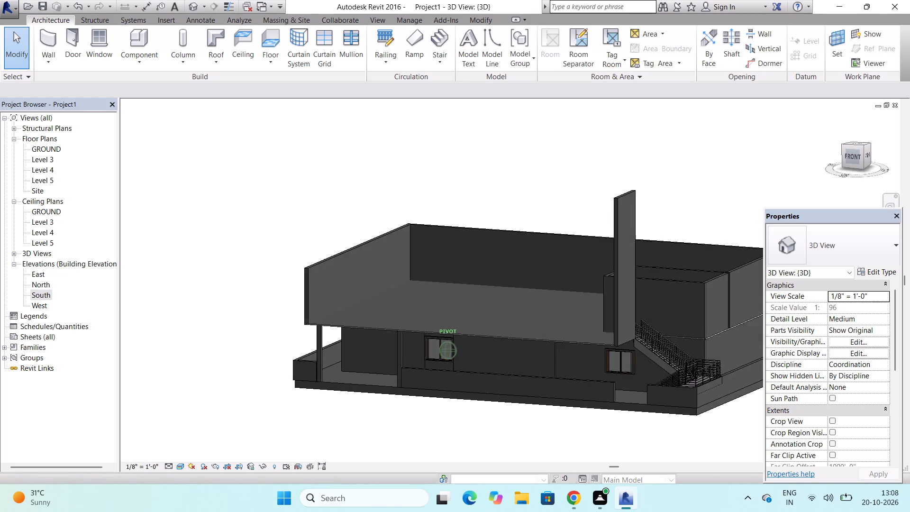
{"action": "left_click_drag", "start_coordinate": [794, 147], "coordinate": [796, 455]}
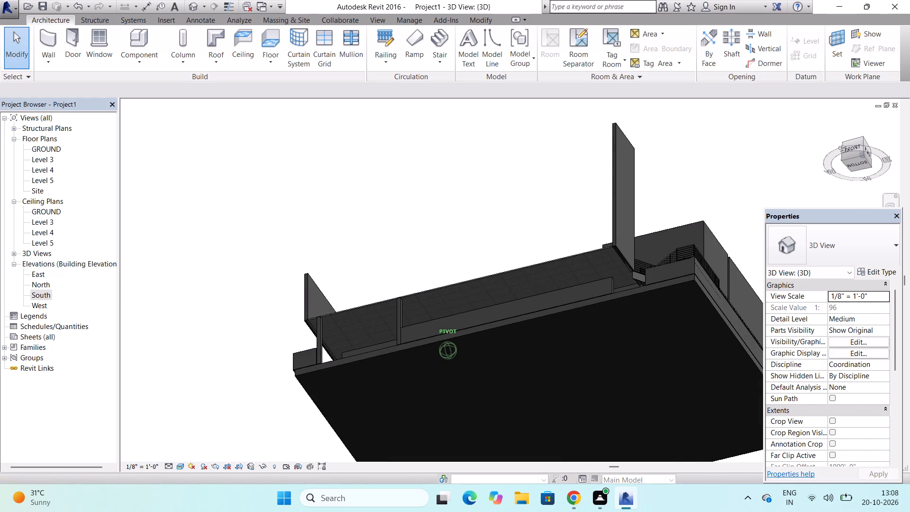
{"action": "left_click_drag", "start_coordinate": [796, 455], "coordinate": [812, 195]}
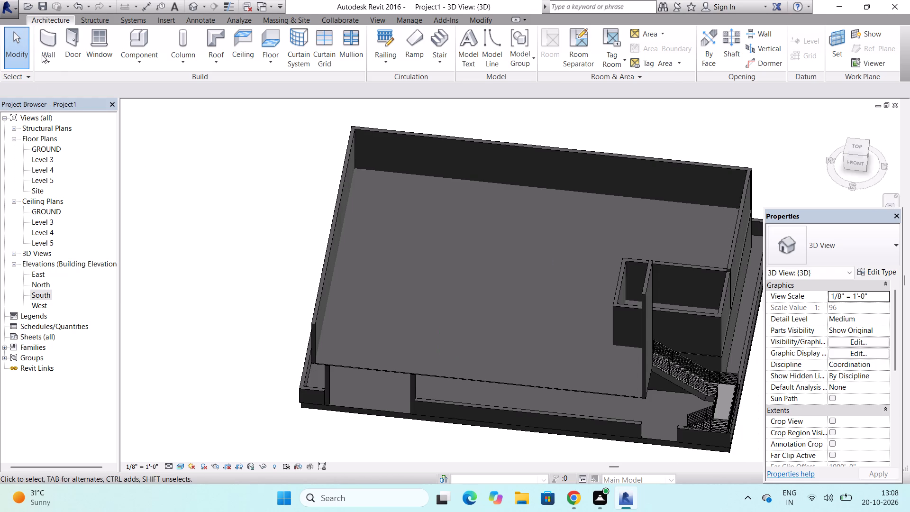
{"action": "double_click", "coordinate": [43, 297]}
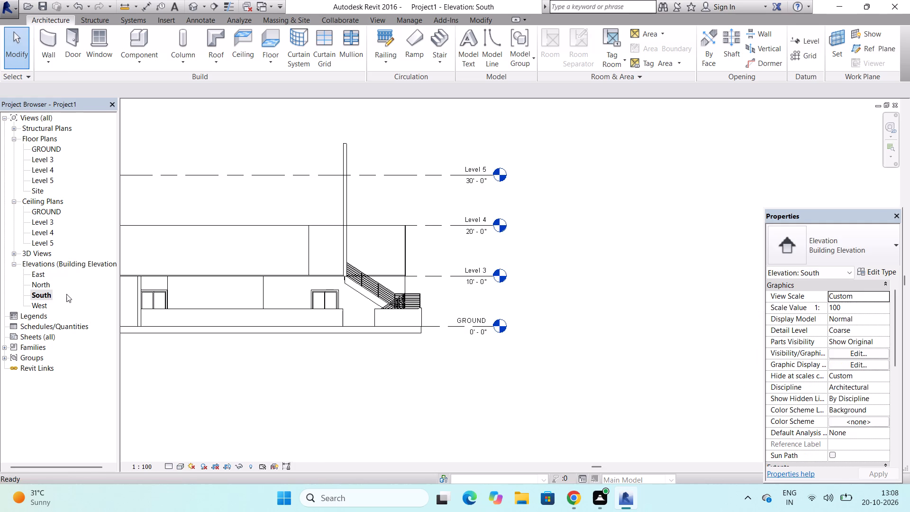
{"action": "double_click", "coordinate": [40, 156]}
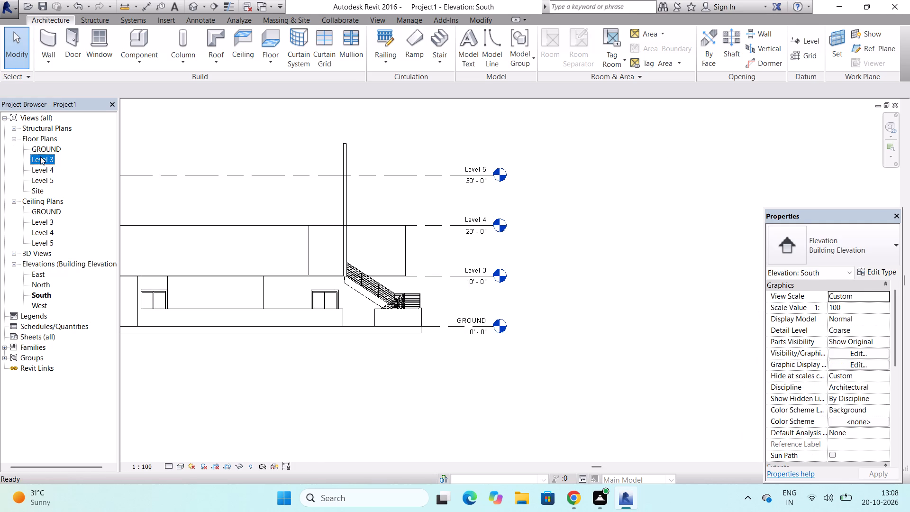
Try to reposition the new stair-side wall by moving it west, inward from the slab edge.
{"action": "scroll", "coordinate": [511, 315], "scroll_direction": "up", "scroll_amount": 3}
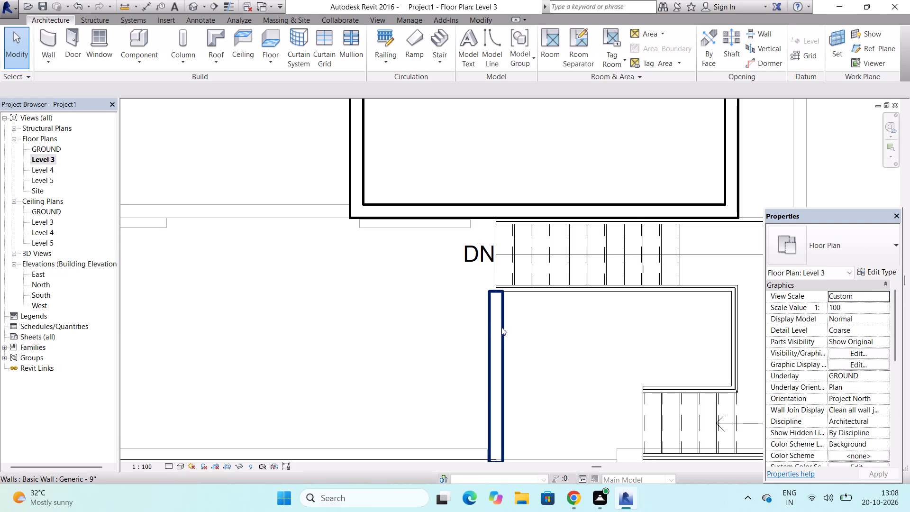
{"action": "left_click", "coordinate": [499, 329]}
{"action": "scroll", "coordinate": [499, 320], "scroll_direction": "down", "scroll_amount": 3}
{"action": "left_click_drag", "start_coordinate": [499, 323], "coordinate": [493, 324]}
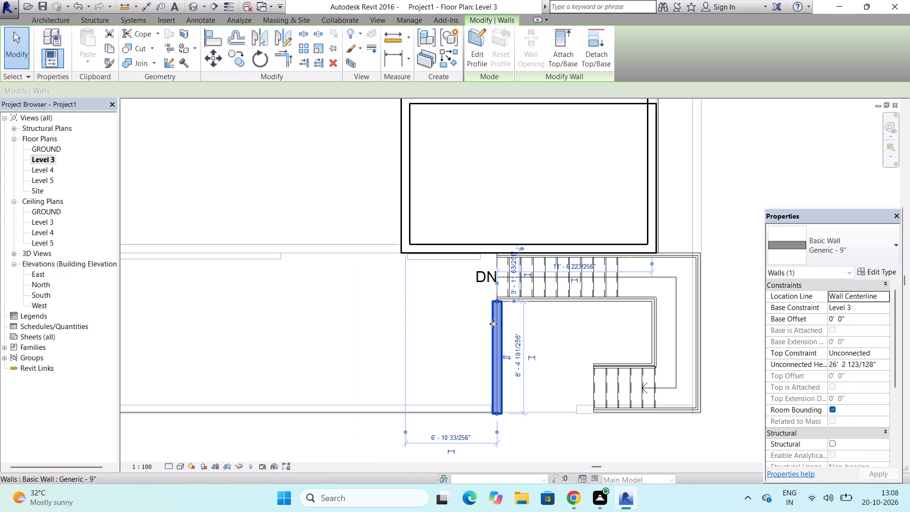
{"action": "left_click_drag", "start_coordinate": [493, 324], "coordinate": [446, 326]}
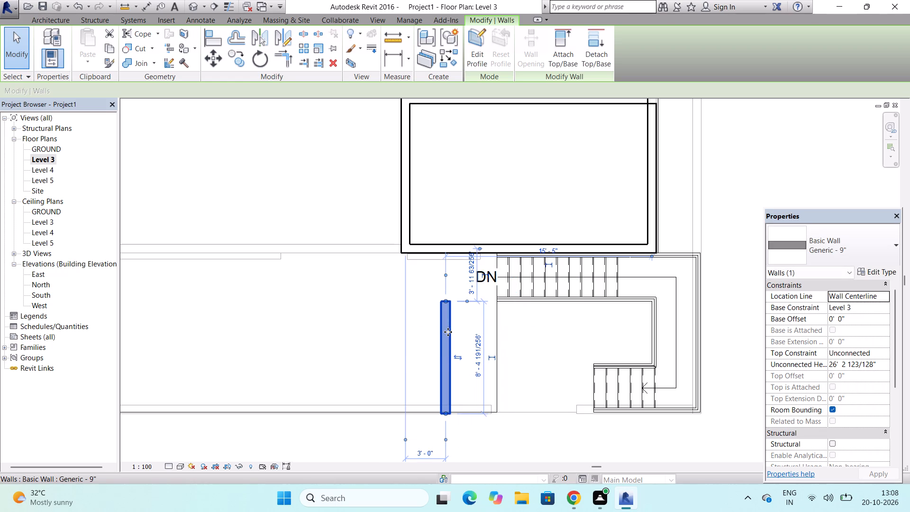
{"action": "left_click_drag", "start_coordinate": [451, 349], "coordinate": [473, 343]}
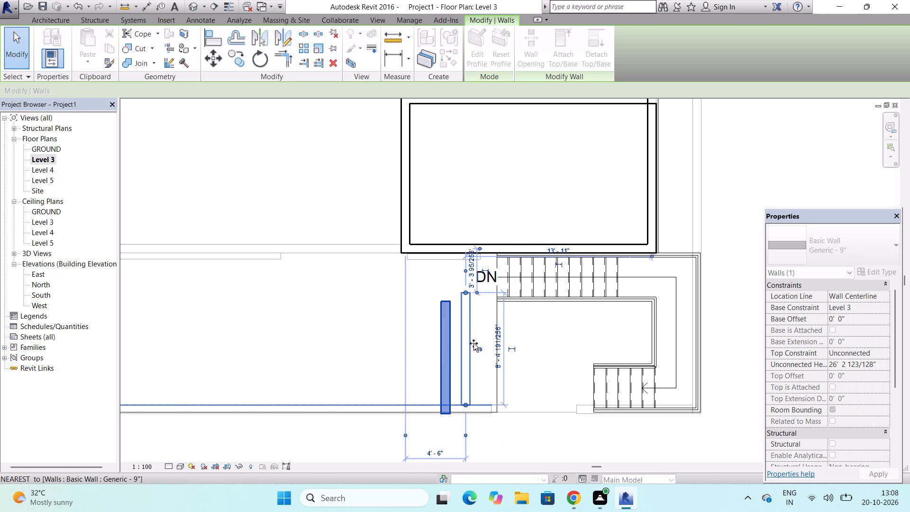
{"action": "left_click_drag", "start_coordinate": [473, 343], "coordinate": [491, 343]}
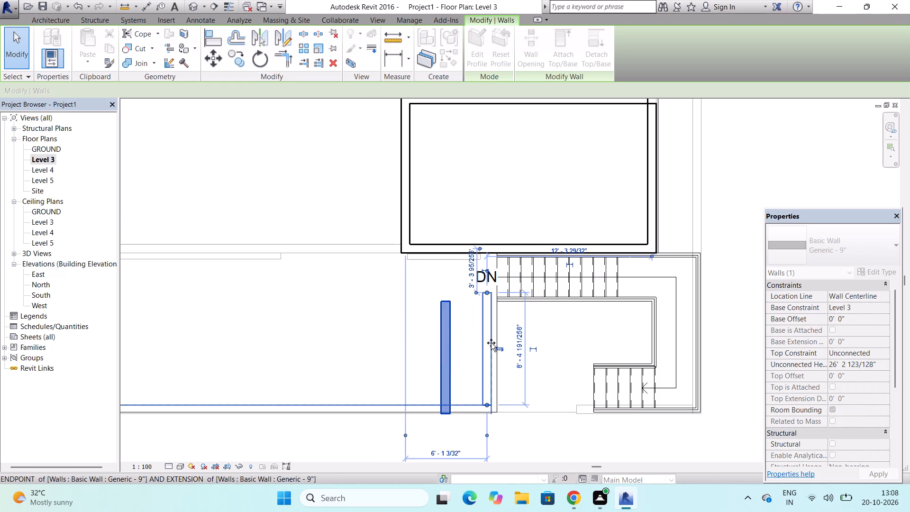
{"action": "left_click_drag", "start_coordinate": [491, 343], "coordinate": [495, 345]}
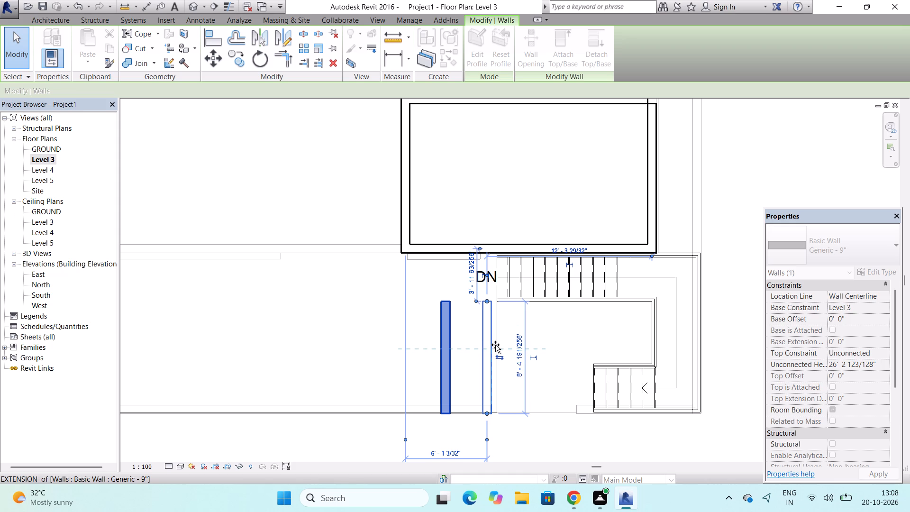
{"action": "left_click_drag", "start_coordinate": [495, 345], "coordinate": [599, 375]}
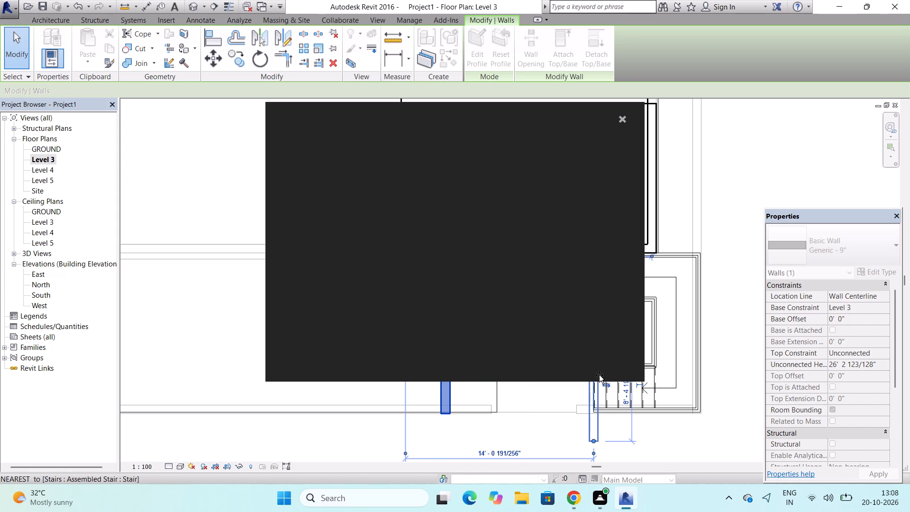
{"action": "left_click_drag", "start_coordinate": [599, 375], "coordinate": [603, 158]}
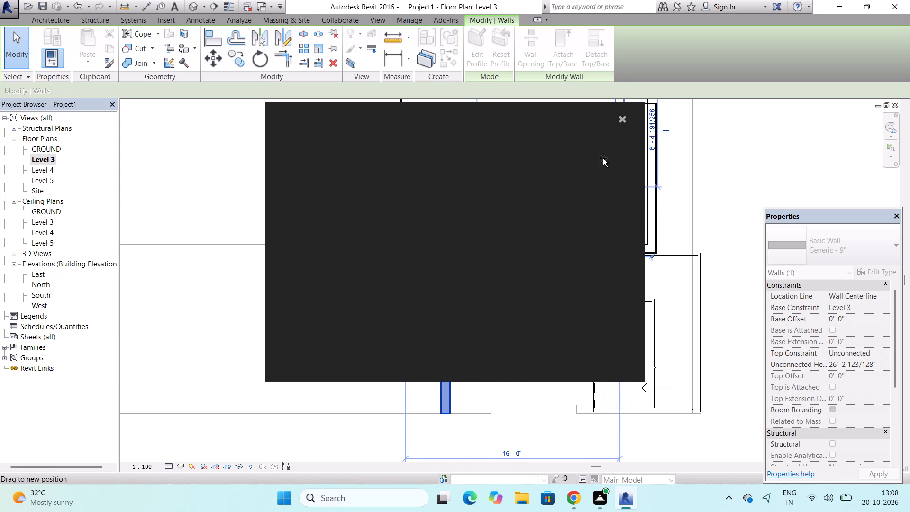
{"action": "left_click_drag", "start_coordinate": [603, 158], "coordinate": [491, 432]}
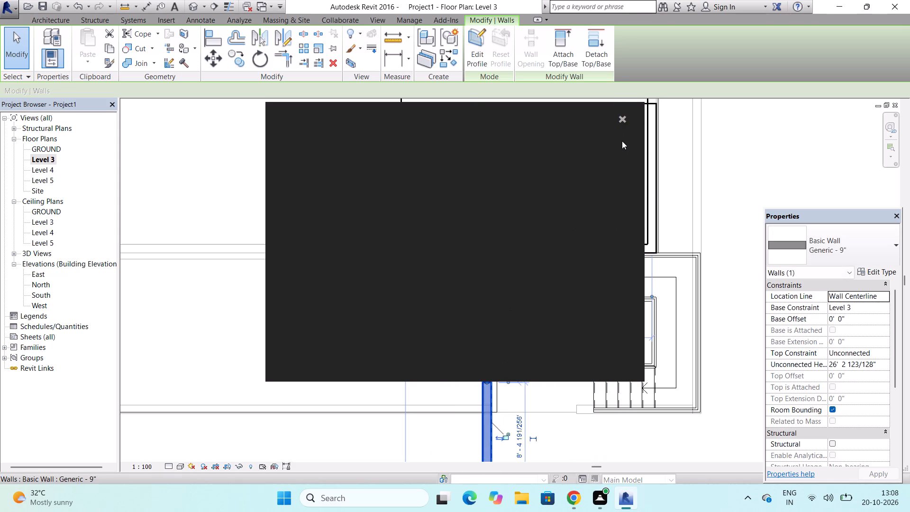
Dismiss the Autodesk notification card covering the Level 3 floor plan.
{"action": "left_click", "coordinate": [619, 117]}
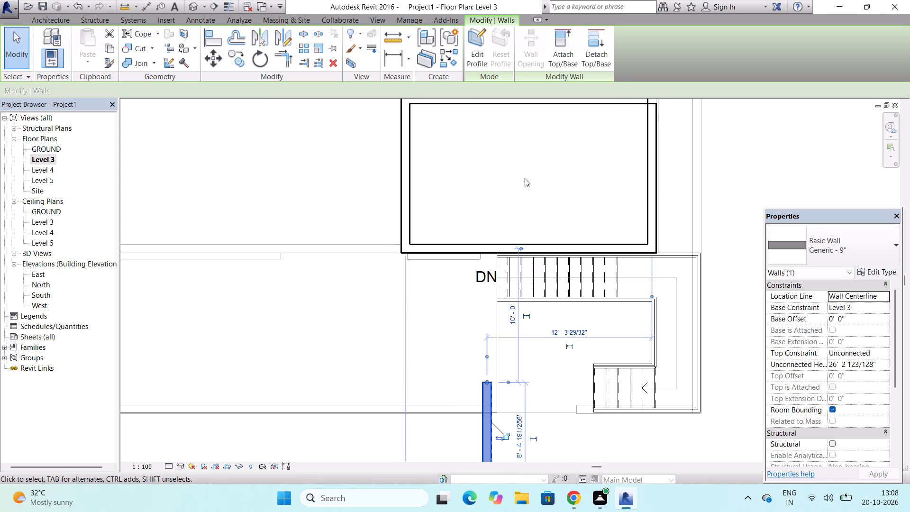
Move the stair-side wall flush inside the slab edge, about 6' 6" from the small room's west wall, ending at the slab's south edge.
{"action": "scroll", "coordinate": [512, 193], "scroll_direction": "down", "scroll_amount": 3}
{"action": "scroll", "coordinate": [492, 399], "scroll_direction": "up", "scroll_amount": 4}
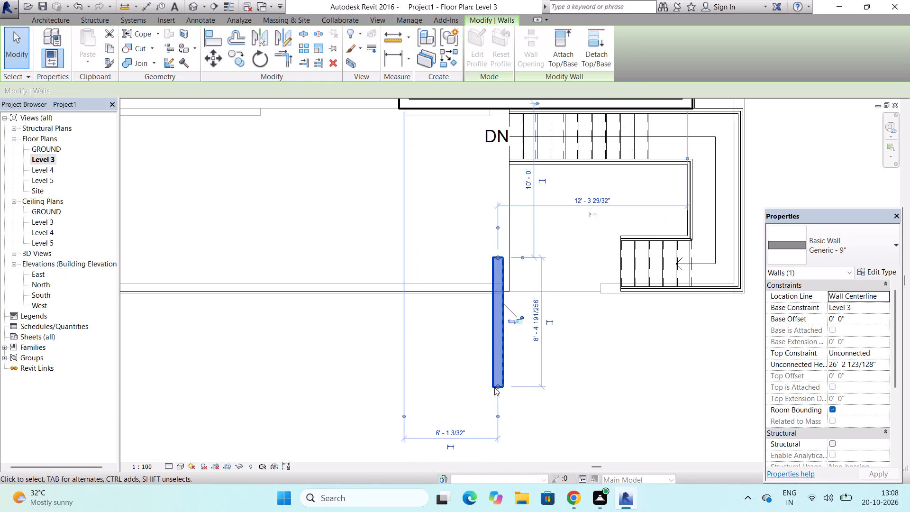
{"action": "left_click_drag", "start_coordinate": [502, 311], "coordinate": [513, 293]}
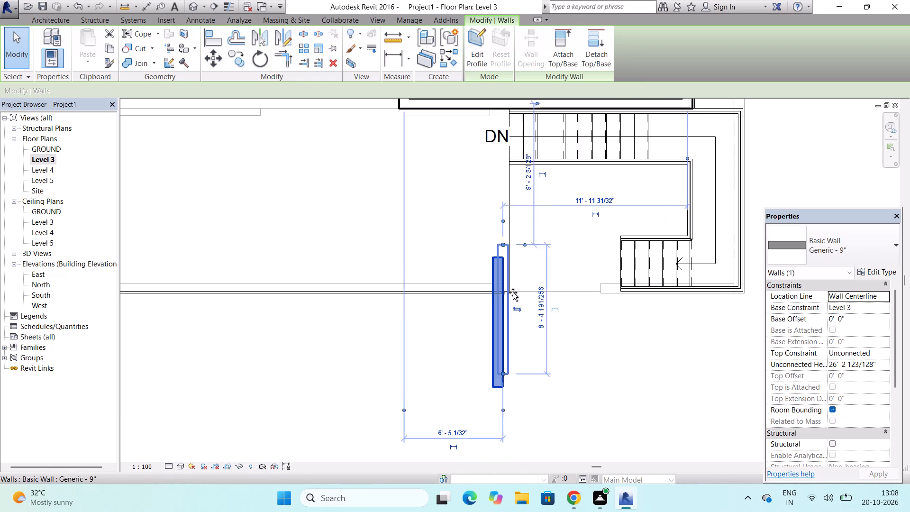
{"action": "left_click_drag", "start_coordinate": [513, 293], "coordinate": [508, 209]}
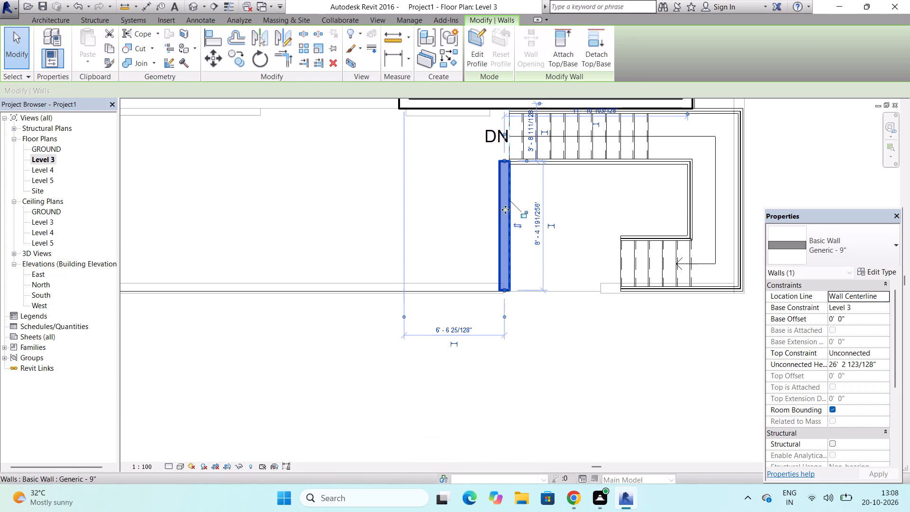
{"action": "scroll", "coordinate": [473, 241], "scroll_direction": "down", "scroll_amount": 2}
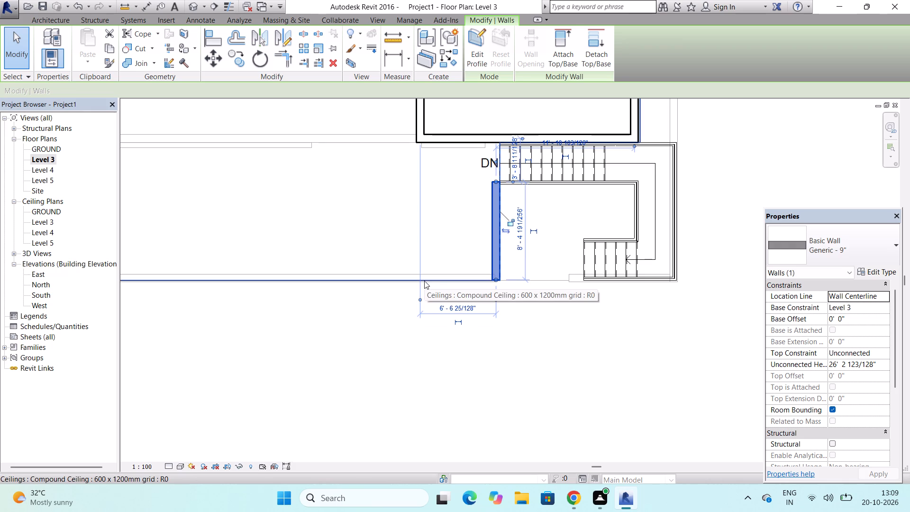
{"action": "scroll", "coordinate": [428, 277], "scroll_direction": "down", "scroll_amount": 3}
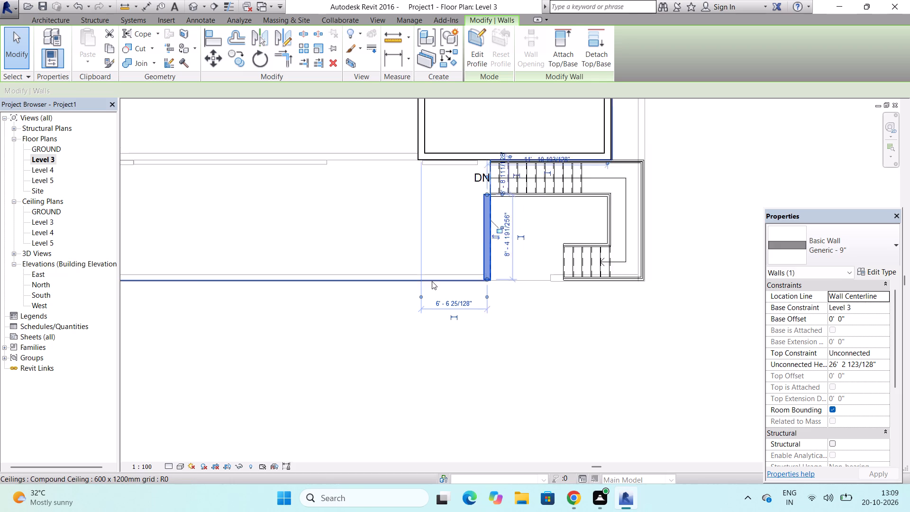
{"action": "scroll", "coordinate": [432, 281], "scroll_direction": "down", "scroll_amount": 5}
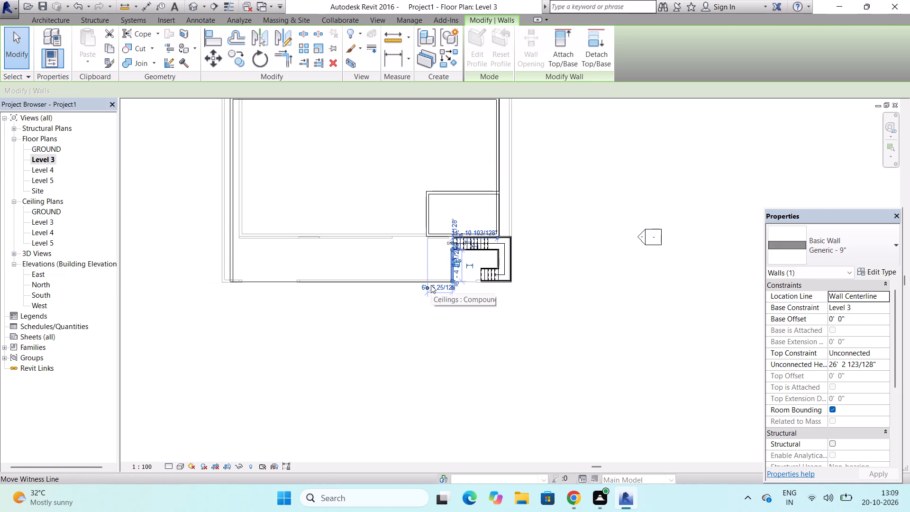
{"action": "key", "text": "Escape"}
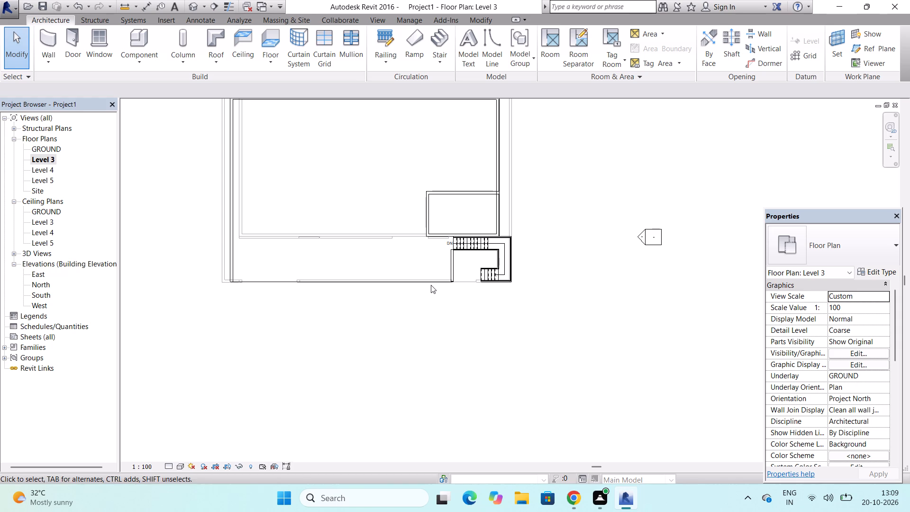
Draw a Generic - 9" wall about 17' 11" long eastward along the Level 3 south edge, starting at the west wall's south end.
{"action": "scroll", "coordinate": [437, 258], "scroll_direction": "up", "scroll_amount": 2}
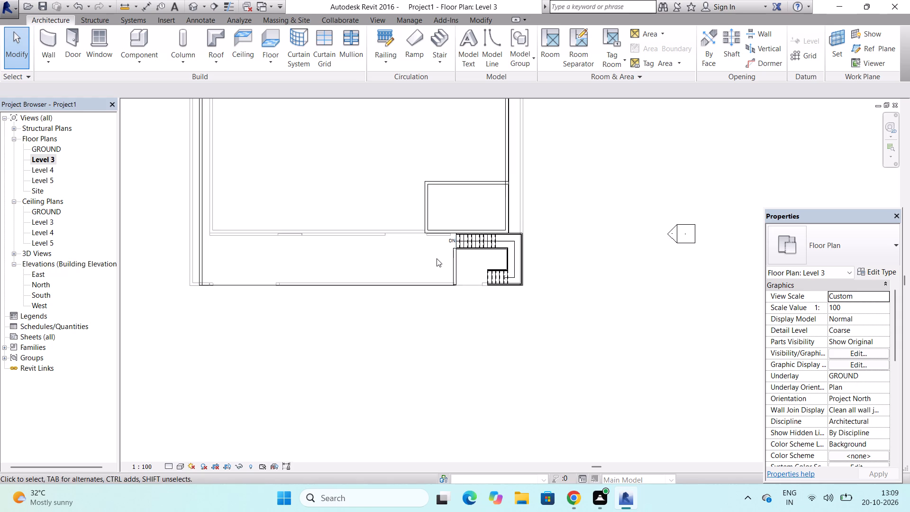
{"action": "scroll", "coordinate": [437, 258], "scroll_direction": "up", "scroll_amount": 3}
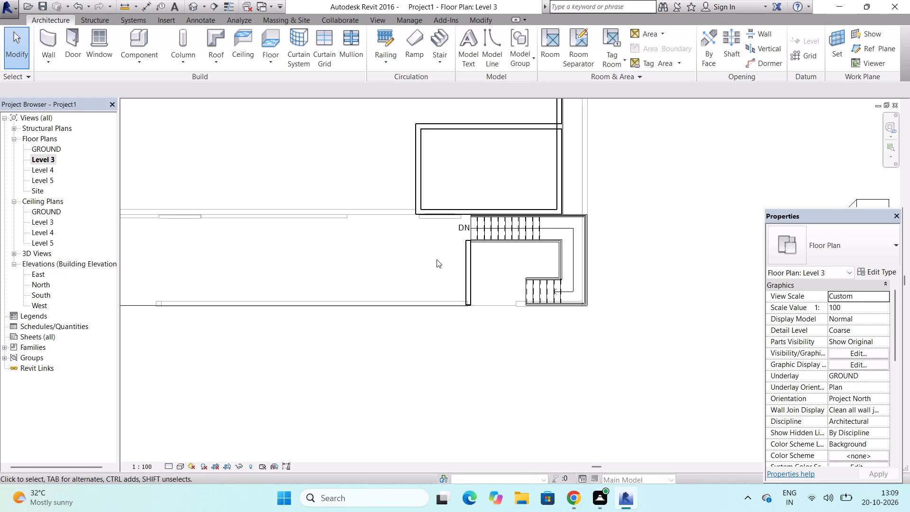
{"action": "scroll", "coordinate": [437, 261], "scroll_direction": "down", "scroll_amount": 6}
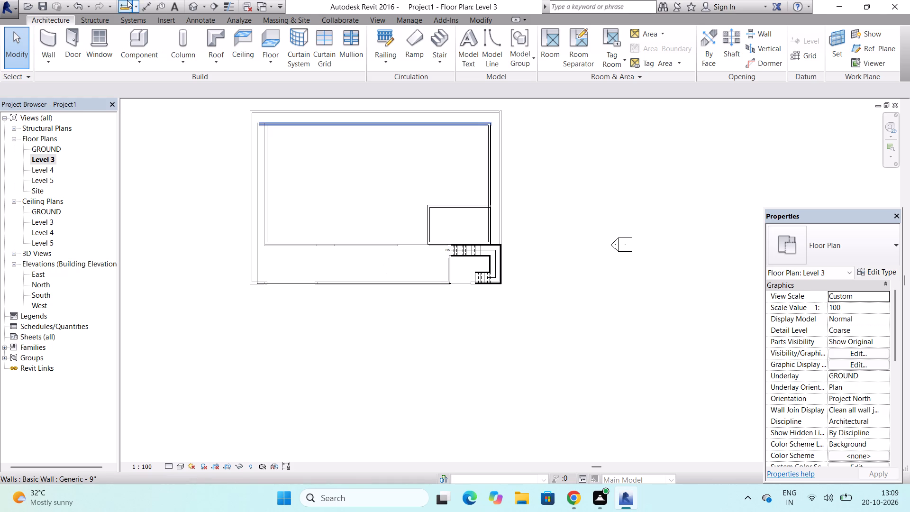
{"action": "left_click", "coordinate": [43, 32]}
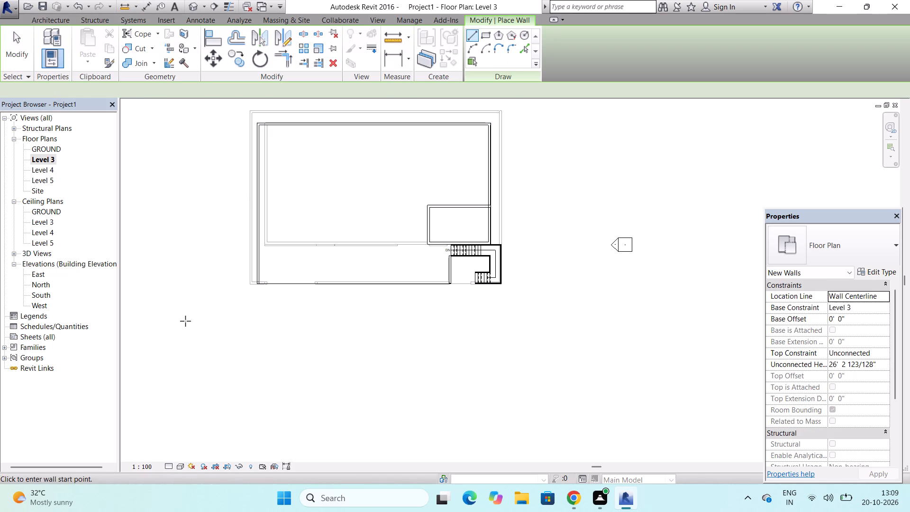
{"action": "scroll", "coordinate": [236, 287], "scroll_direction": "up", "scroll_amount": 10}
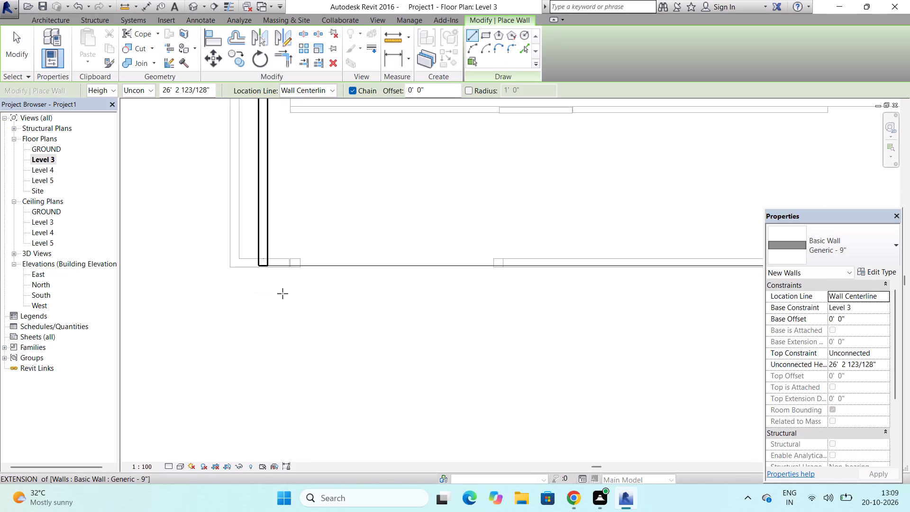
{"action": "scroll", "coordinate": [282, 293], "scroll_direction": "up", "scroll_amount": 1}
{"action": "scroll", "coordinate": [264, 257], "scroll_direction": "up", "scroll_amount": 3}
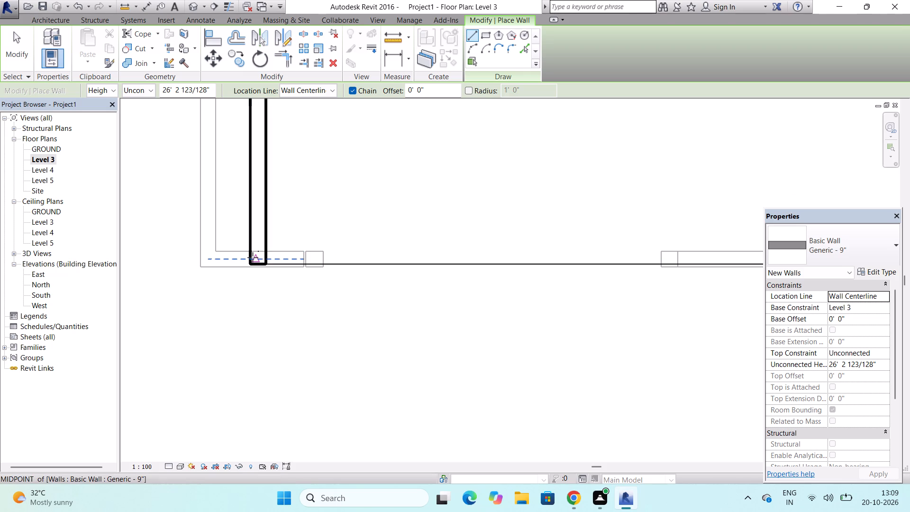
{"action": "left_click", "coordinate": [253, 257]}
{"action": "scroll", "coordinate": [297, 261], "scroll_direction": "down", "scroll_amount": 1}
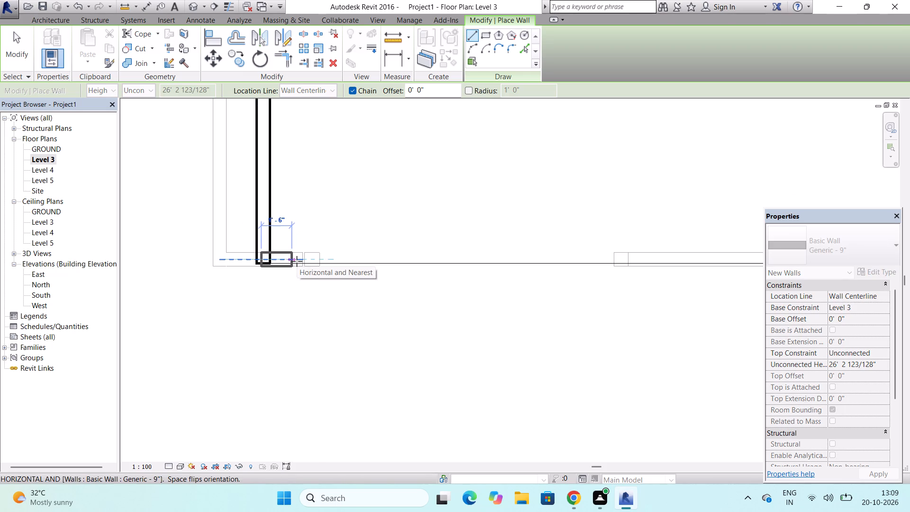
{"action": "scroll", "coordinate": [298, 261], "scroll_direction": "down", "scroll_amount": 2}
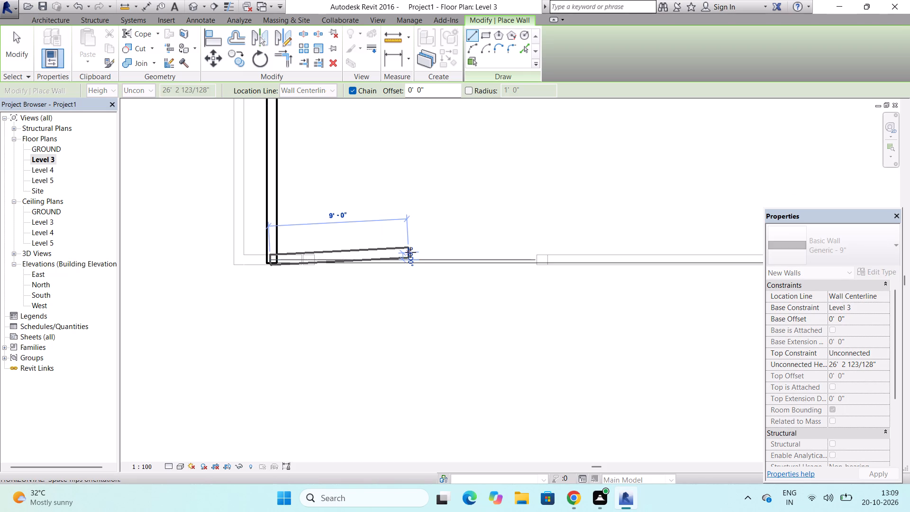
{"action": "scroll", "coordinate": [434, 257], "scroll_direction": "down", "scroll_amount": 3}
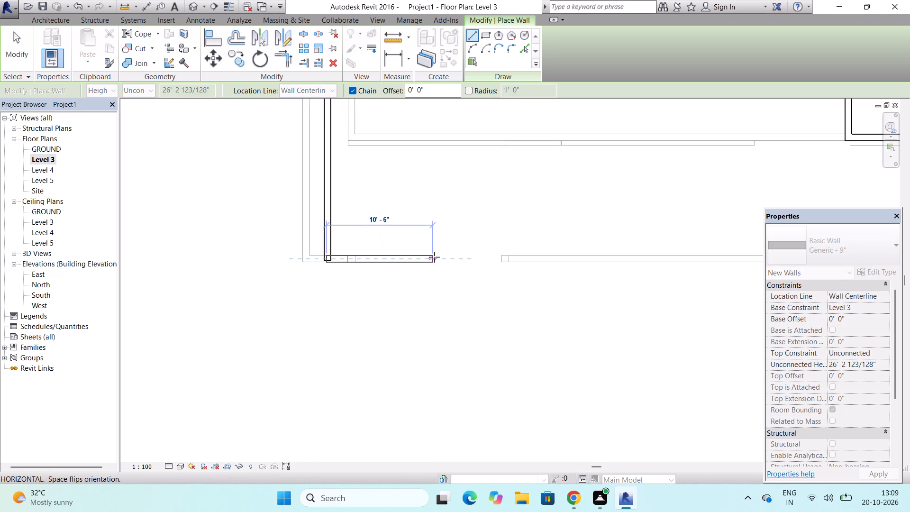
{"action": "scroll", "coordinate": [434, 257], "scroll_direction": "down", "scroll_amount": 4}
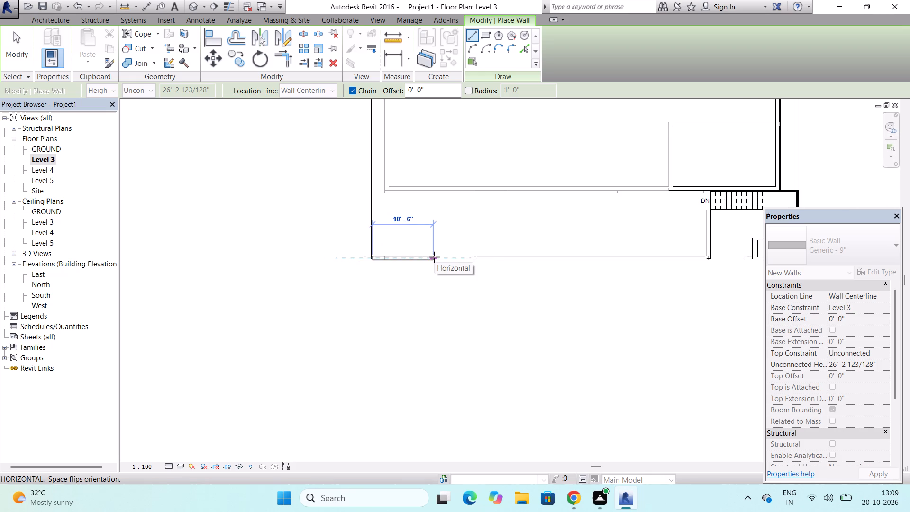
{"action": "left_click", "coordinate": [476, 262]}
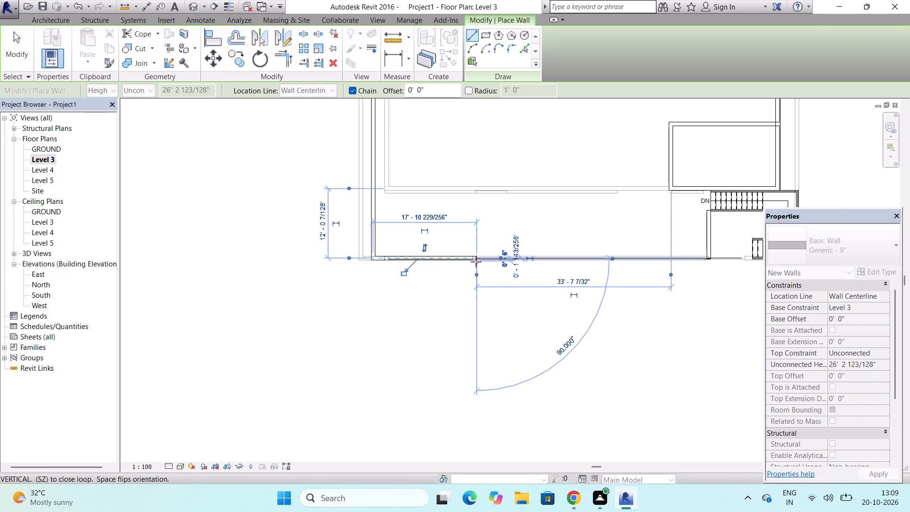
{"action": "key", "text": "Escape"}
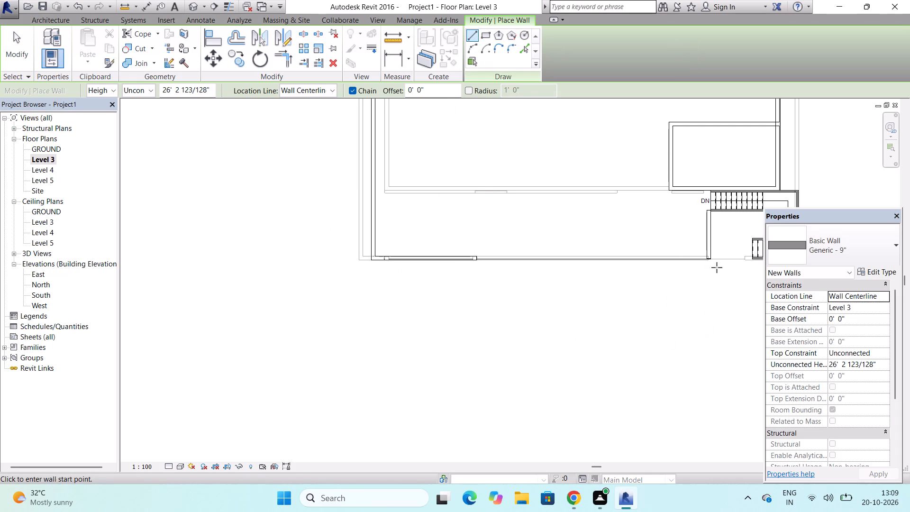
Draw a second Generic - 9" wall 26' 6" long westward along the south edge from the stair-side wall's south end, dismissing the notification card.
{"action": "scroll", "coordinate": [710, 262], "scroll_direction": "up", "scroll_amount": 13}
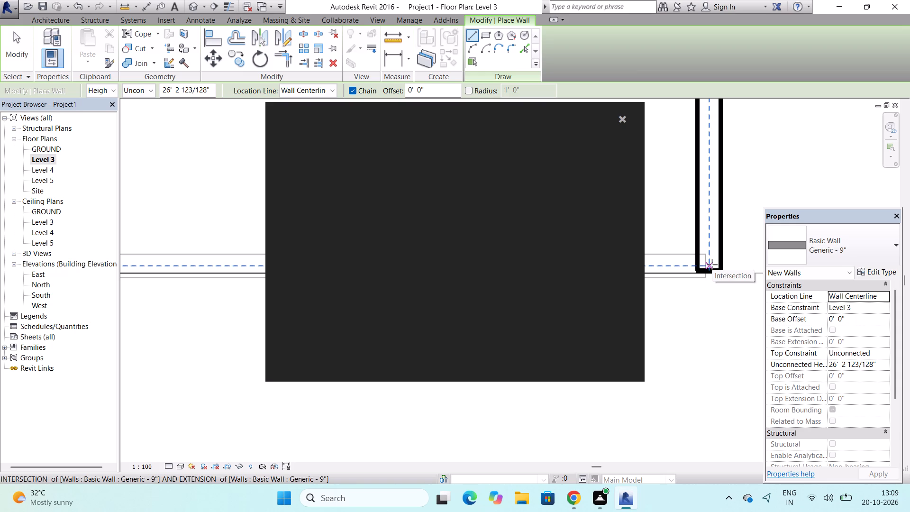
{"action": "left_click", "coordinate": [712, 265]}
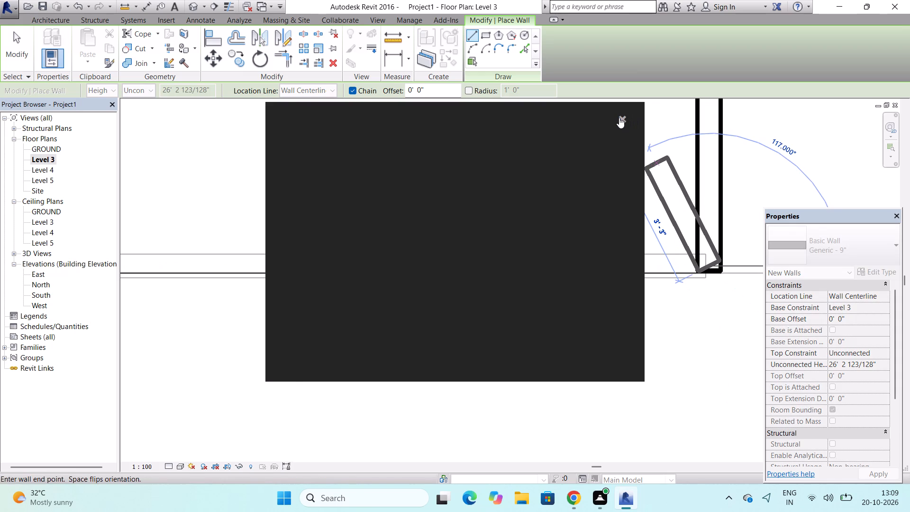
{"action": "left_click", "coordinate": [619, 118]}
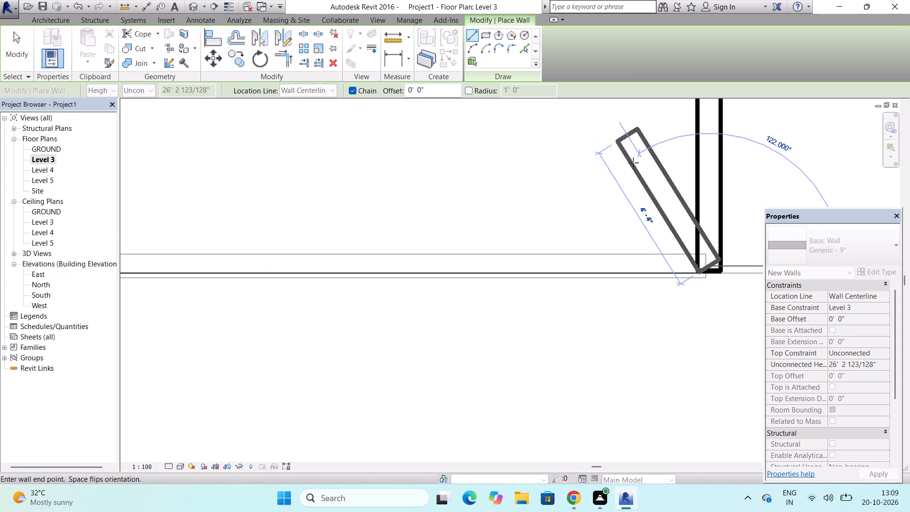
{"action": "scroll", "coordinate": [636, 175], "scroll_direction": "down", "scroll_amount": 7}
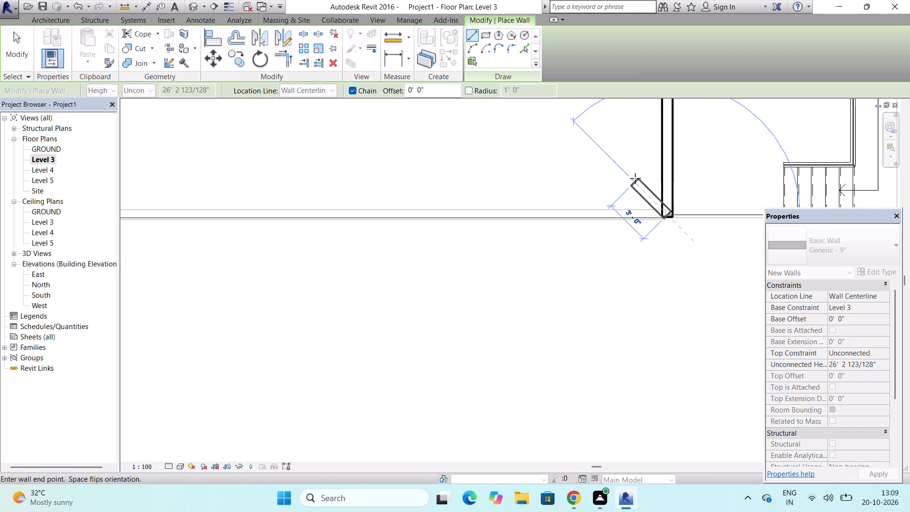
{"action": "scroll", "coordinate": [635, 178], "scroll_direction": "down", "scroll_amount": 2}
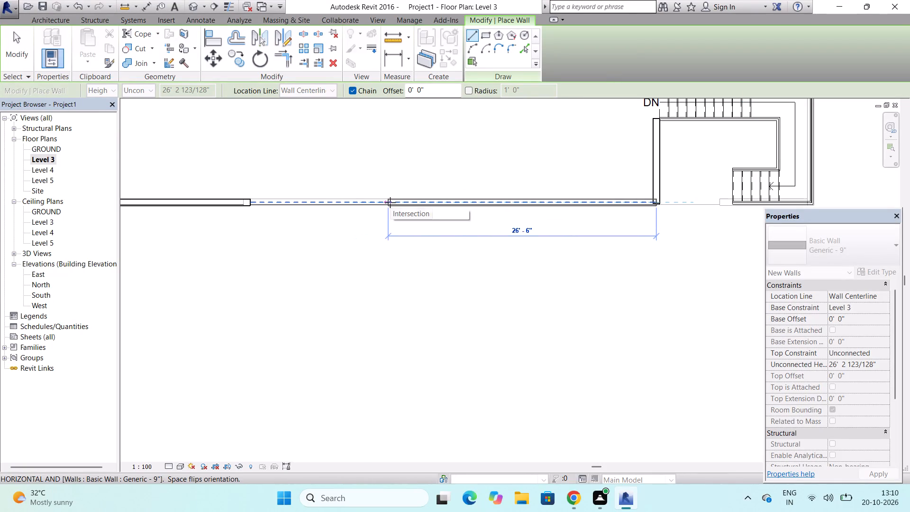
{"action": "left_click", "coordinate": [390, 202]}
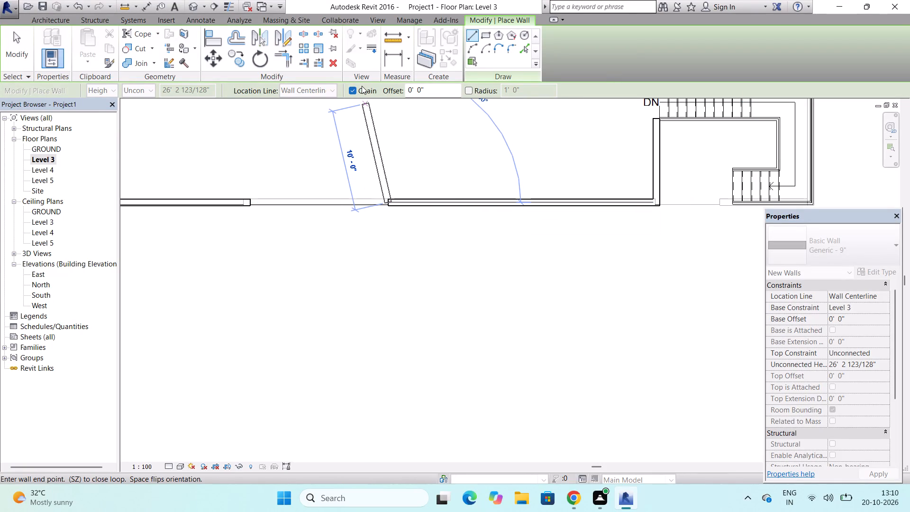
{"action": "key", "text": "Escape"}
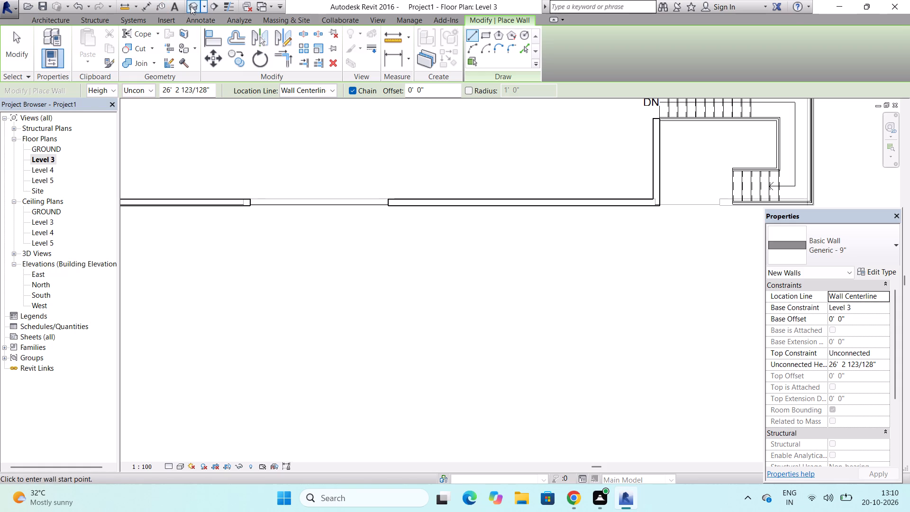
In the South elevation, lower the tops of the two new south-edge walls to Level 4, a height of 10' 0".
{"action": "left_click", "coordinate": [43, 297]}
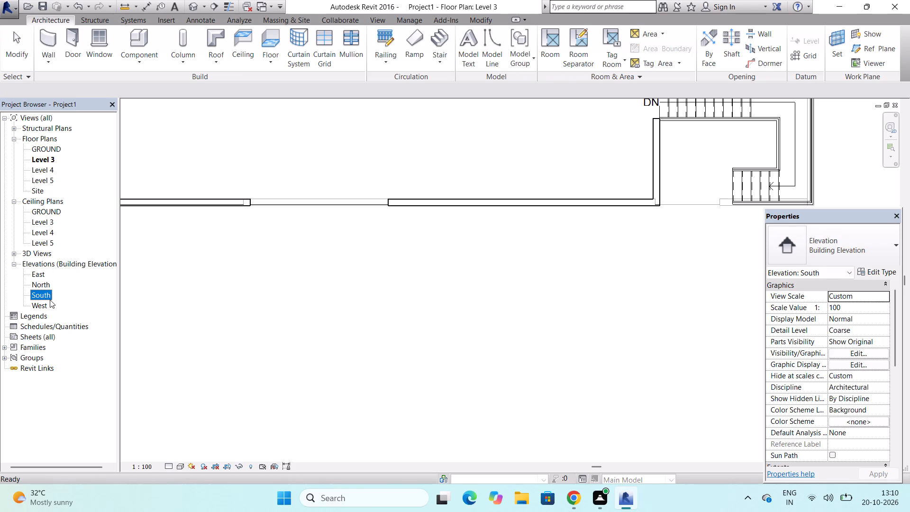
{"action": "double_click", "coordinate": [48, 298]}
{"action": "scroll", "coordinate": [260, 284], "scroll_direction": "down", "scroll_amount": 5}
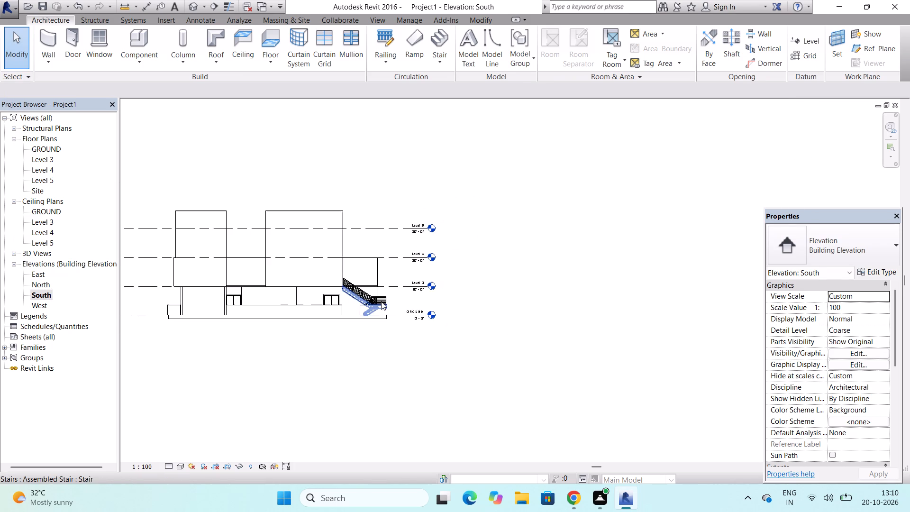
{"action": "scroll", "coordinate": [323, 240], "scroll_direction": "up", "scroll_amount": 3}
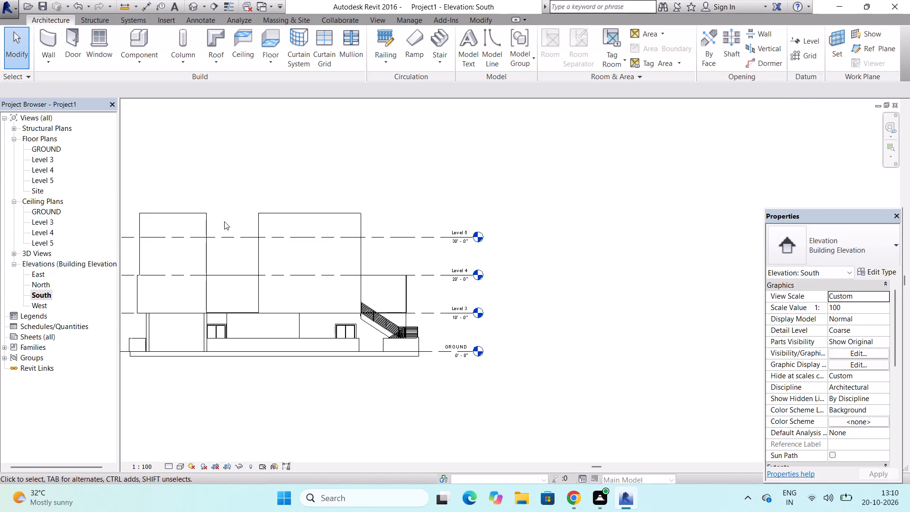
{"action": "left_click", "coordinate": [193, 216]}
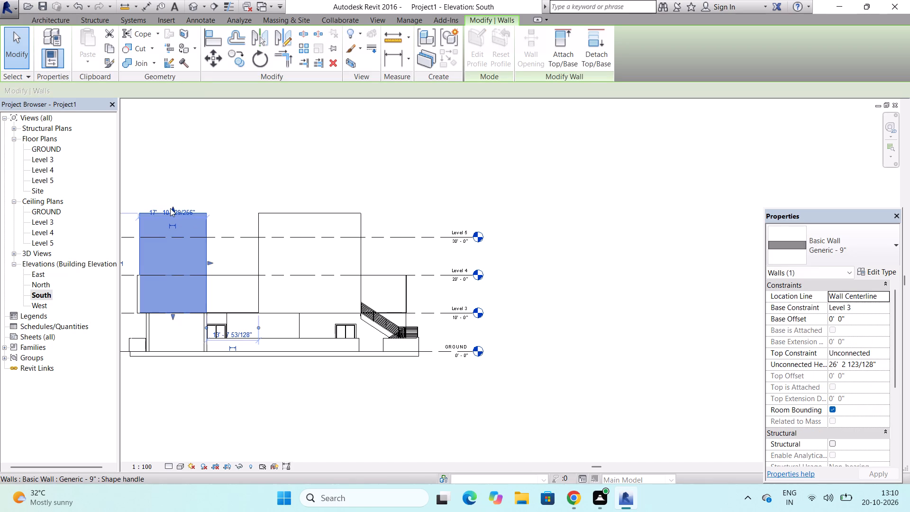
{"action": "left_click_drag", "start_coordinate": [172, 207], "coordinate": [173, 273]}
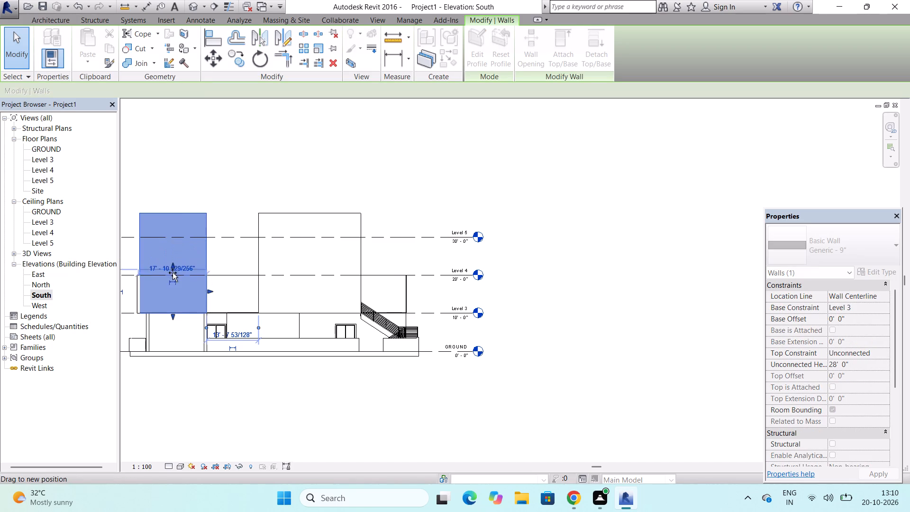
{"action": "left_click_drag", "start_coordinate": [173, 273], "coordinate": [173, 277]}
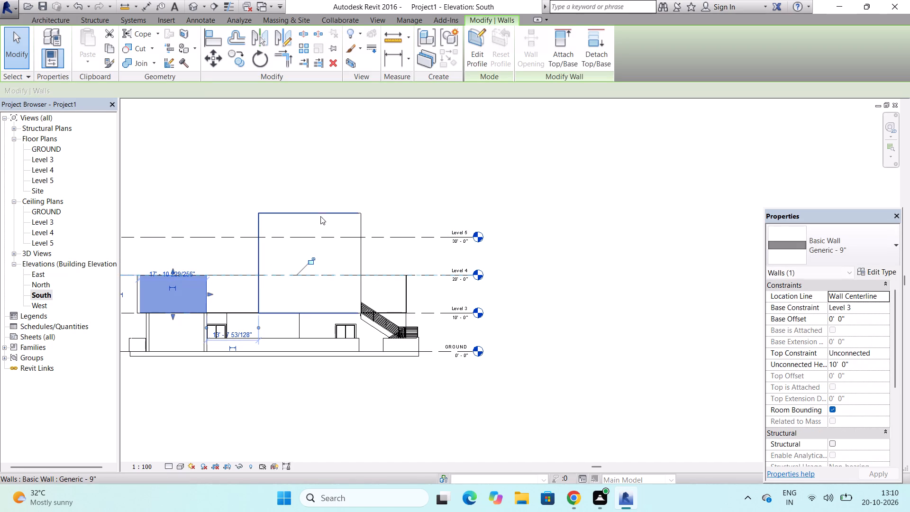
{"action": "left_click", "coordinate": [320, 211]}
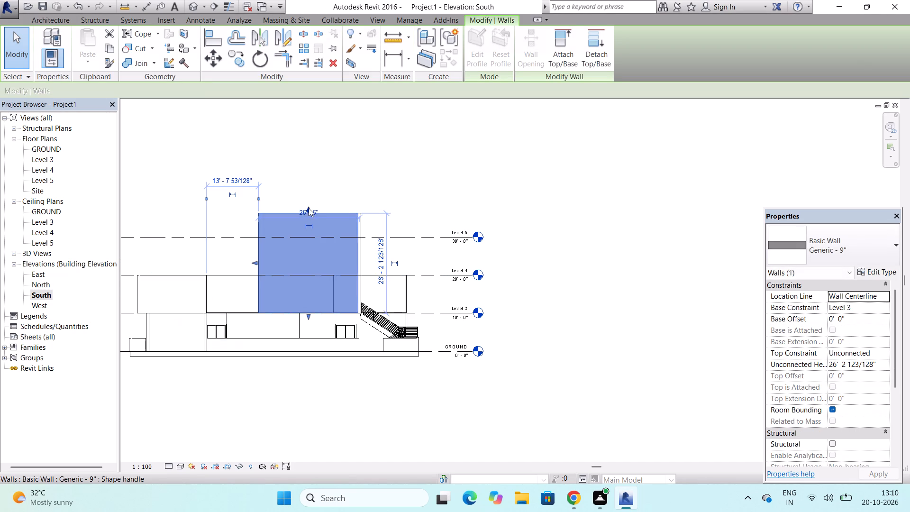
{"action": "left_click_drag", "start_coordinate": [308, 208], "coordinate": [301, 274]}
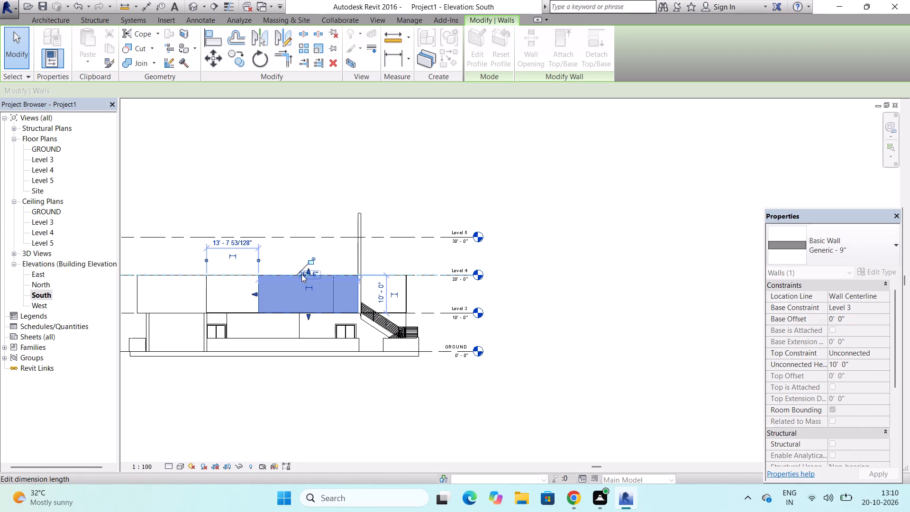
Lower the top of the stair-side wall to Level 4, a height of 10' 0".
{"action": "left_click", "coordinate": [359, 224]}
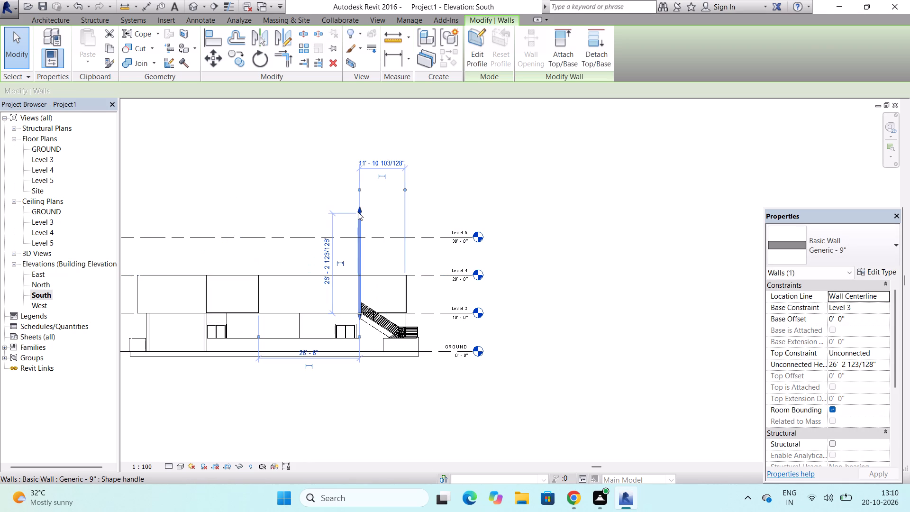
{"action": "left_click_drag", "start_coordinate": [360, 210], "coordinate": [360, 260]}
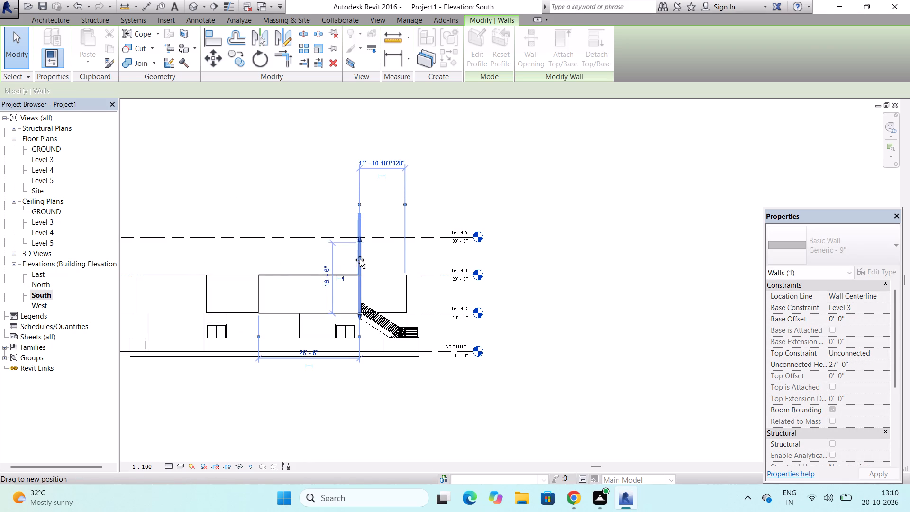
{"action": "left_click_drag", "start_coordinate": [360, 260], "coordinate": [360, 277]}
{"action": "scroll", "coordinate": [552, 227], "scroll_direction": "down", "scroll_amount": 4}
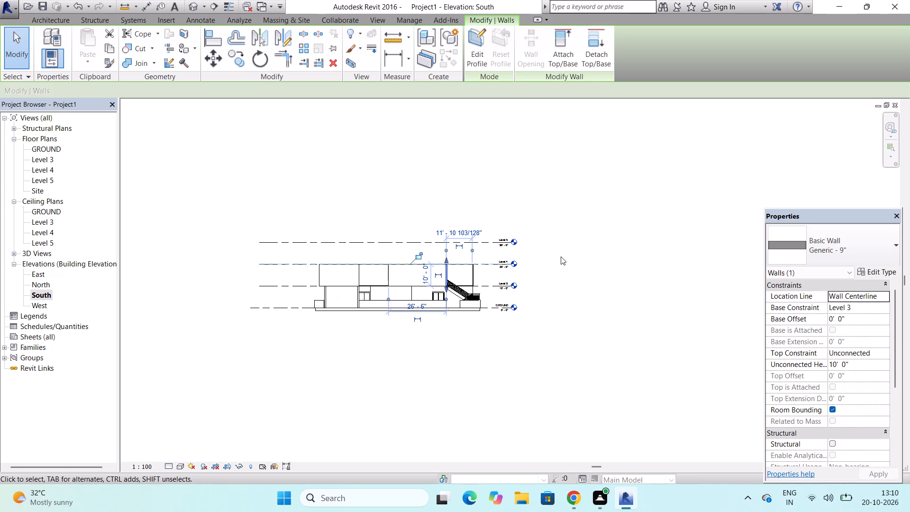
{"action": "key", "text": "Escape"}
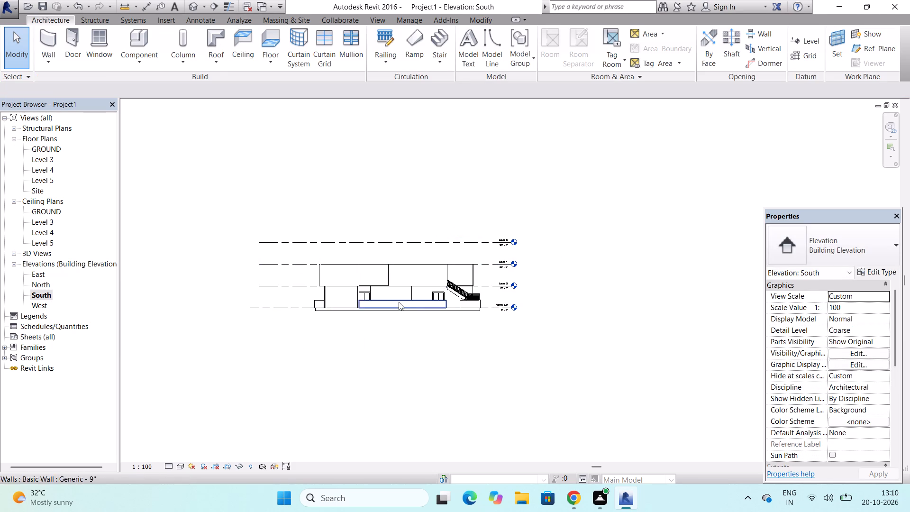
Lower the top of the Level 3 wall directly behind the stair to a height of 3' 6".
{"action": "scroll", "coordinate": [322, 274], "scroll_direction": "up", "scroll_amount": 3}
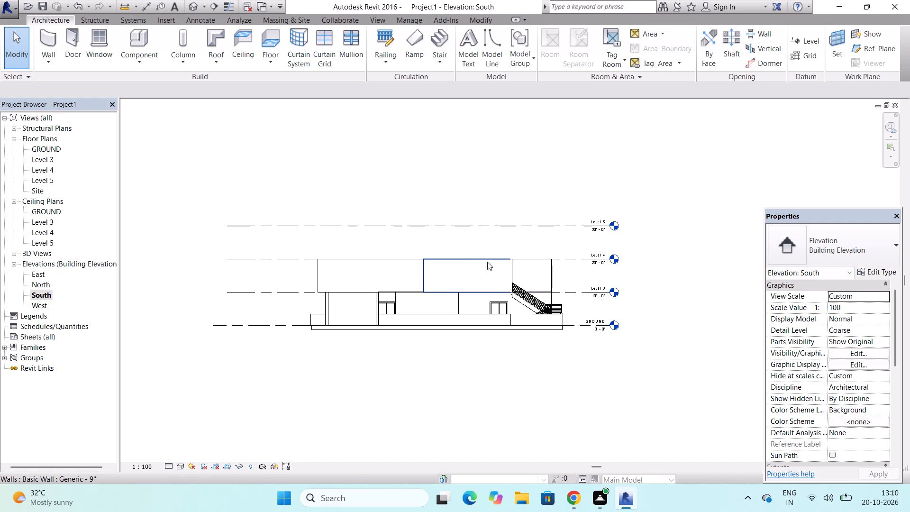
{"action": "left_click", "coordinate": [542, 261]}
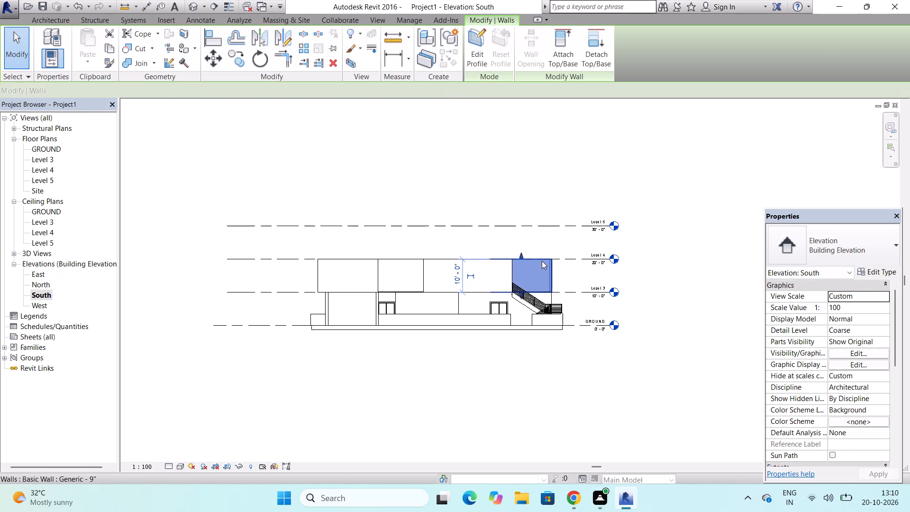
{"action": "scroll", "coordinate": [537, 266], "scroll_direction": "up", "scroll_amount": 8}
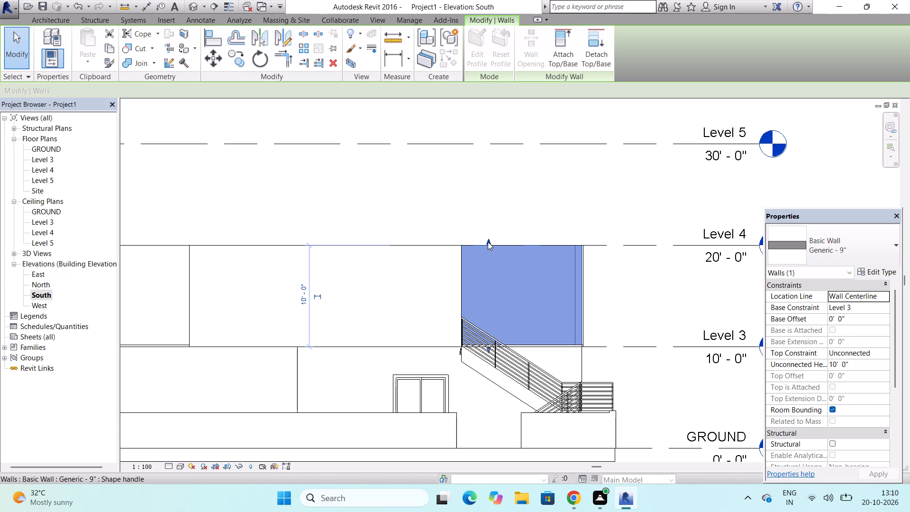
{"action": "left_click_drag", "start_coordinate": [488, 242], "coordinate": [492, 310]}
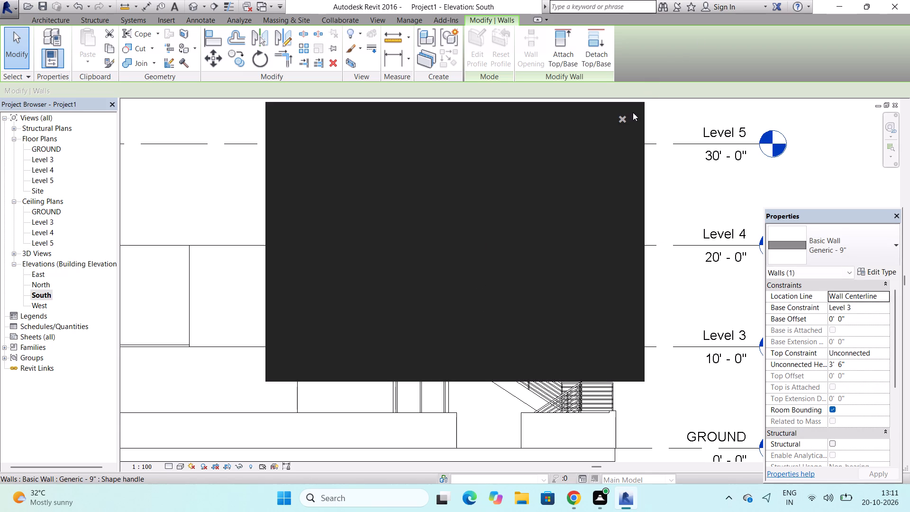
Dismiss the notification card and lower the top of the 26' 6" south-edge wall beside the stair to a height of 3' 6".
{"action": "left_click", "coordinate": [621, 120]}
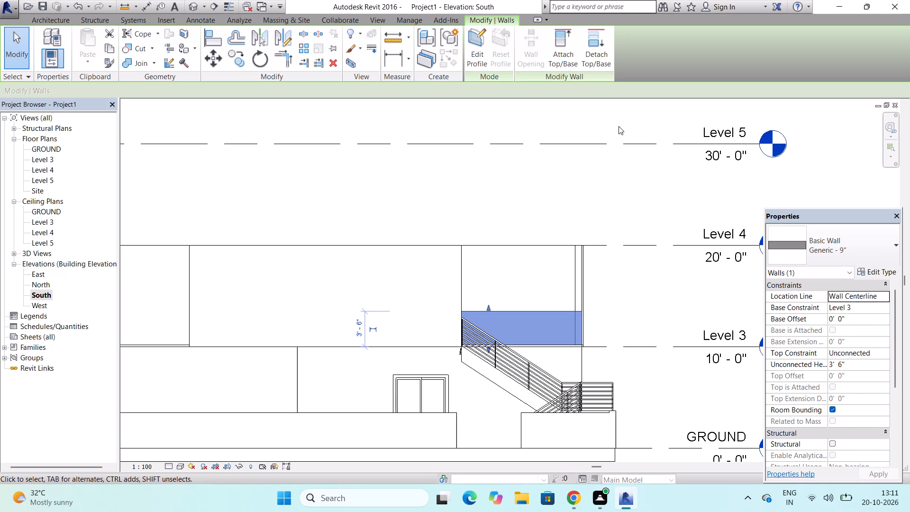
{"action": "left_click", "coordinate": [458, 263]}
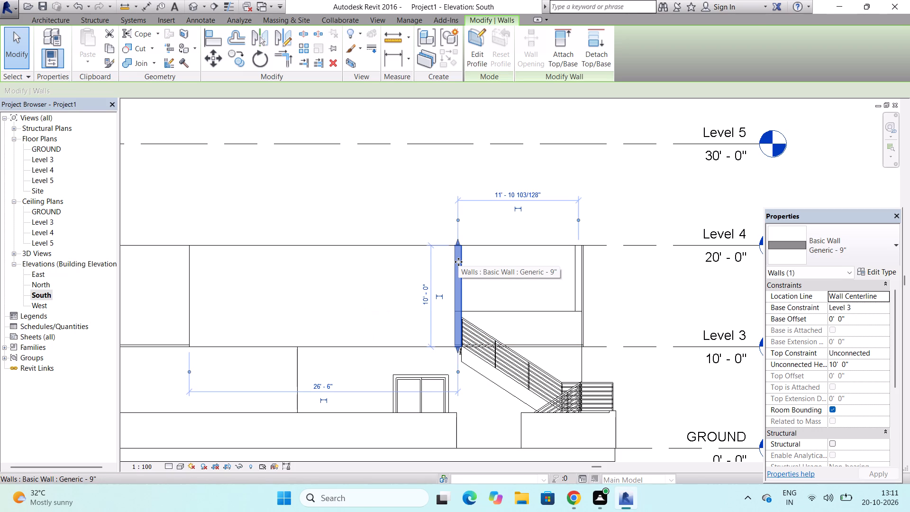
{"action": "key", "text": "Escape"}
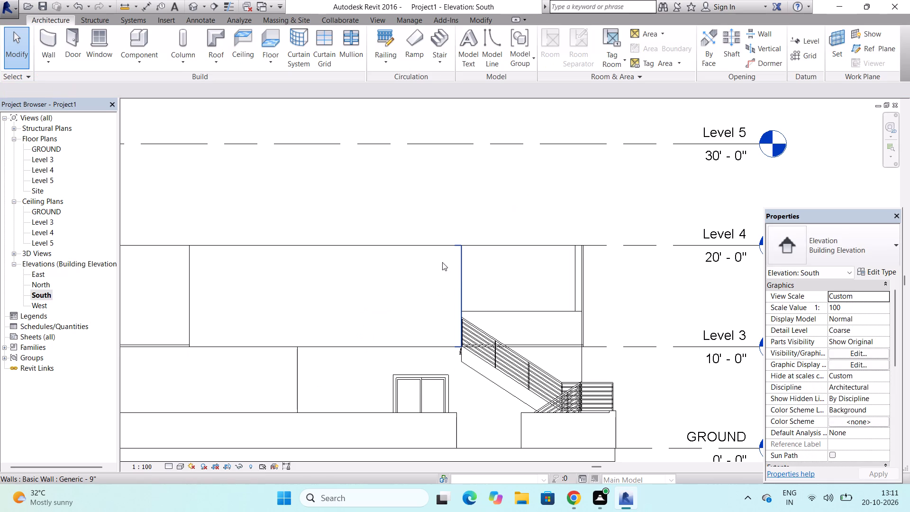
{"action": "left_click", "coordinate": [409, 247]}
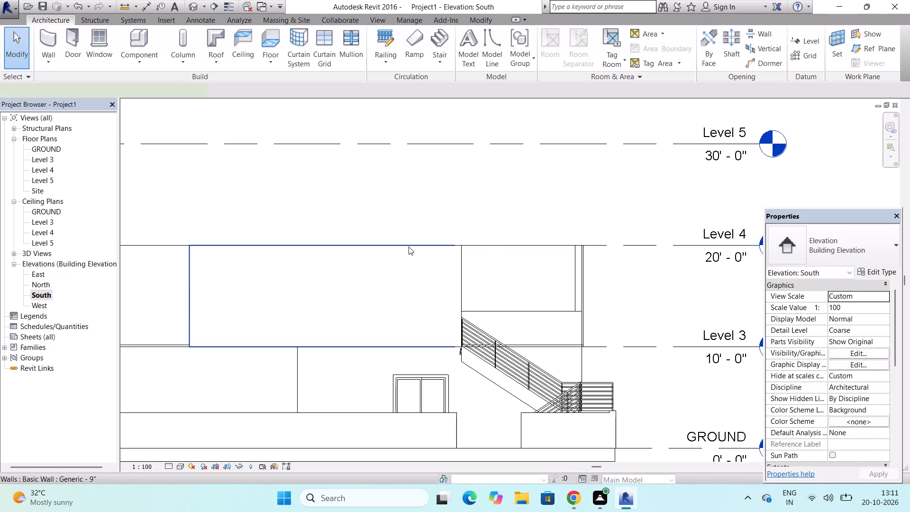
{"action": "left_click_drag", "start_coordinate": [321, 240], "coordinate": [319, 245]}
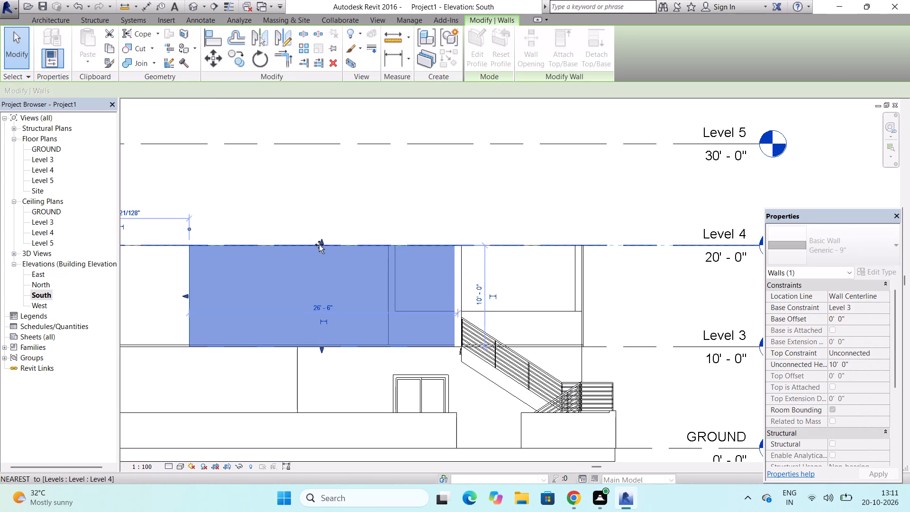
{"action": "left_click_drag", "start_coordinate": [319, 245], "coordinate": [319, 312]}
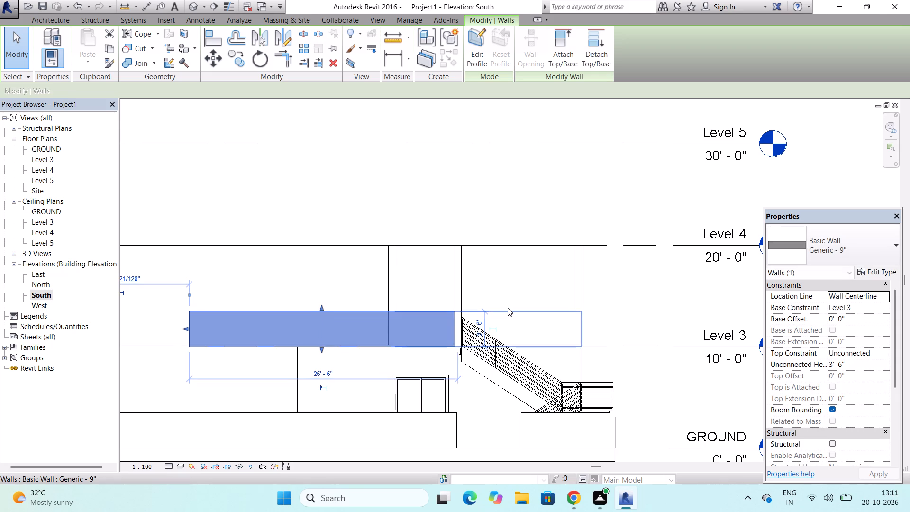
Raise the top of the Level 3 wall directly behind the stair to Level 4, a height of 10' 0".
{"action": "left_click", "coordinate": [508, 308]}
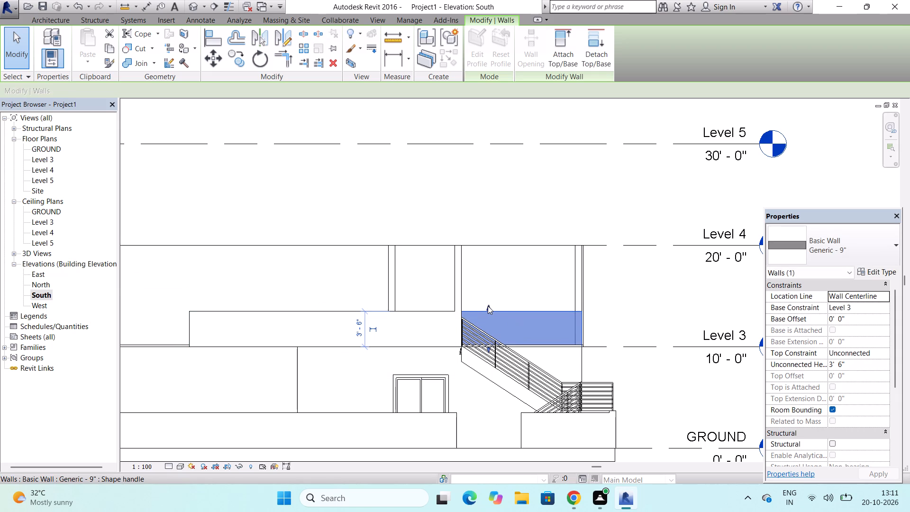
{"action": "left_click_drag", "start_coordinate": [488, 306], "coordinate": [491, 249]}
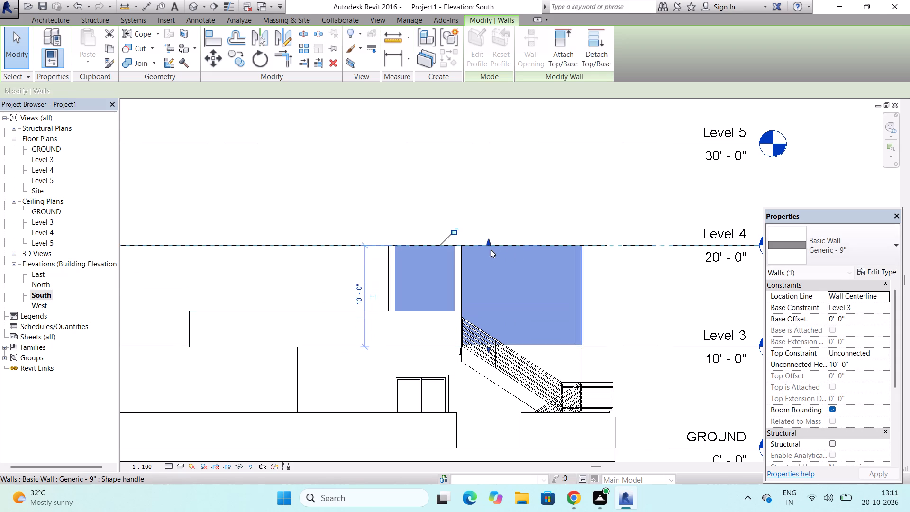
{"action": "scroll", "coordinate": [611, 225], "scroll_direction": "down", "scroll_amount": 1}
{"action": "key", "text": "Escape"}
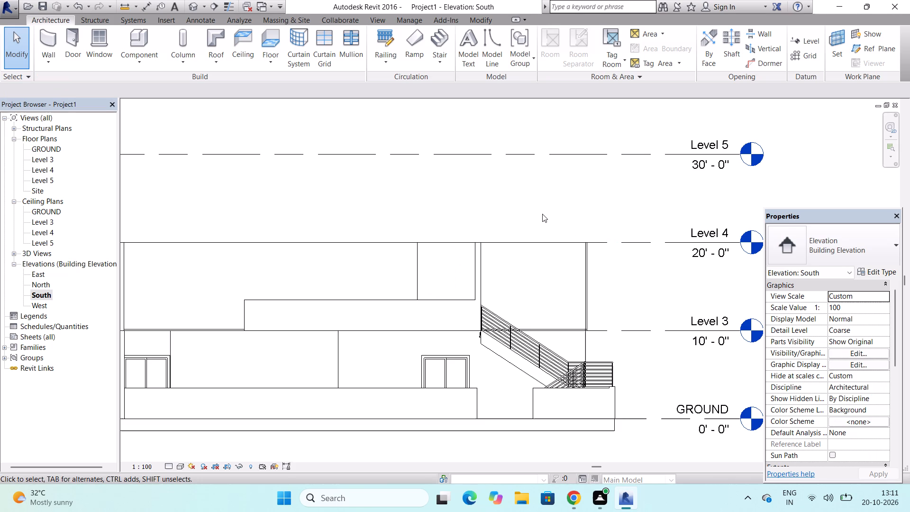
Lower the top of the long Level 3 north perimeter wall to a height of 3' 6".
{"action": "scroll", "coordinate": [546, 226], "scroll_direction": "down", "scroll_amount": 5}
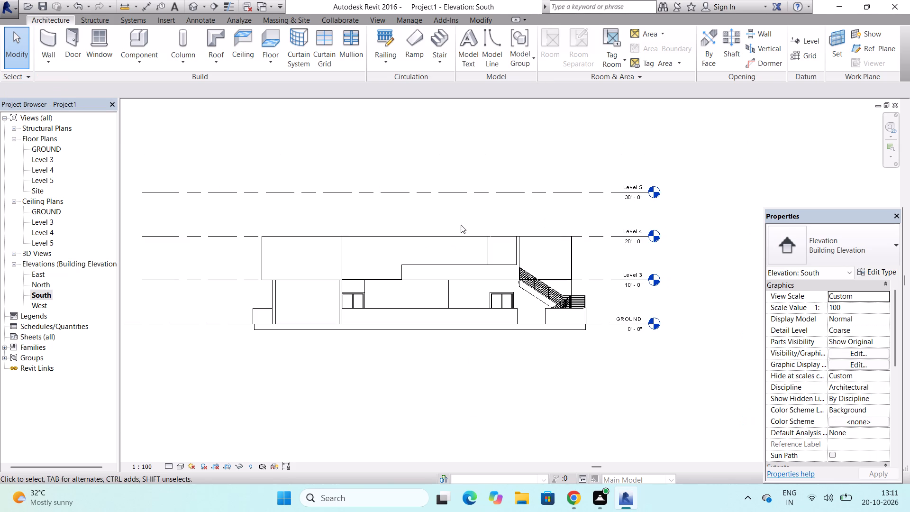
{"action": "left_click", "coordinate": [419, 240]}
{"action": "scroll", "coordinate": [419, 240], "scroll_direction": "up", "scroll_amount": 3}
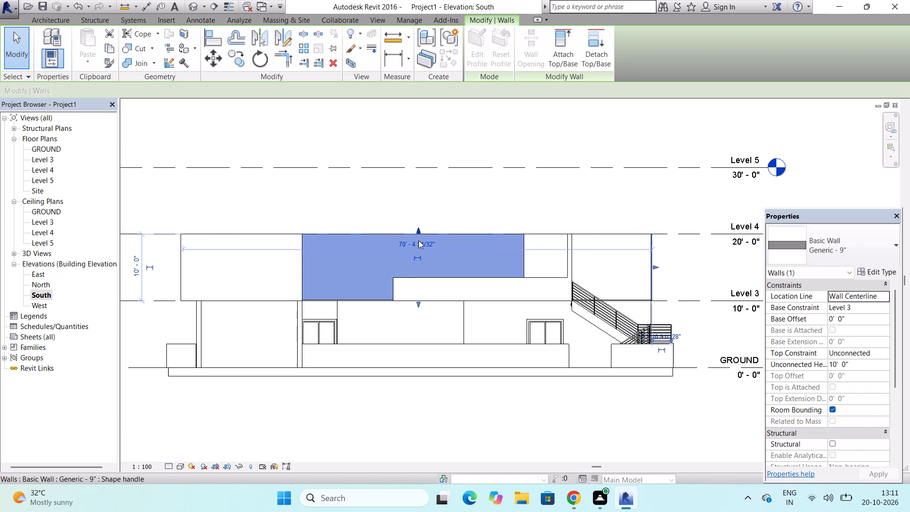
{"action": "left_click_drag", "start_coordinate": [419, 229], "coordinate": [419, 237]}
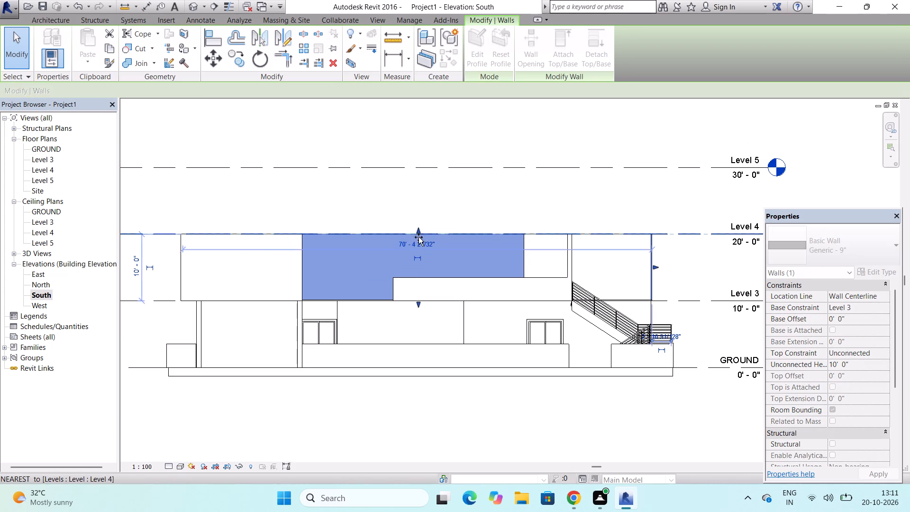
{"action": "left_click_drag", "start_coordinate": [419, 237], "coordinate": [415, 278]}
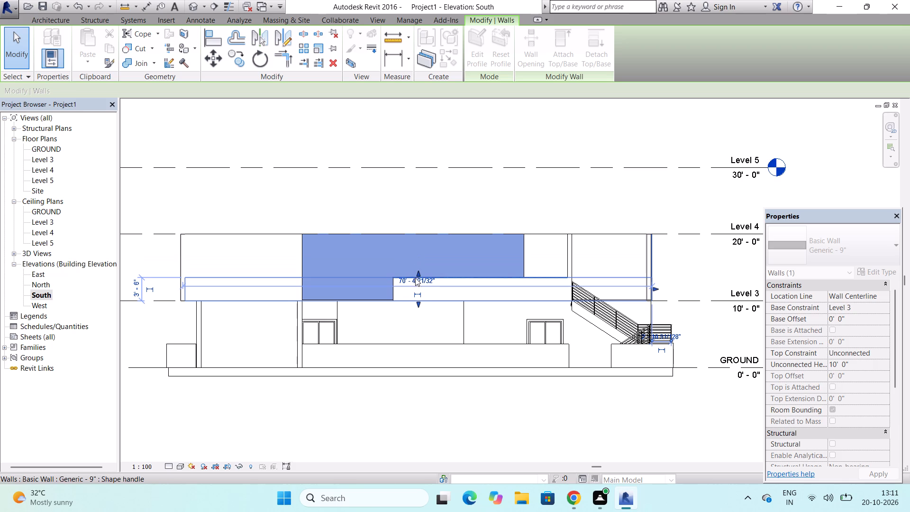
Lower the tops of the south-edge wall at the west end and the adjoining west perimeter wall to a height of 3' 6".
{"action": "left_click", "coordinate": [272, 235]}
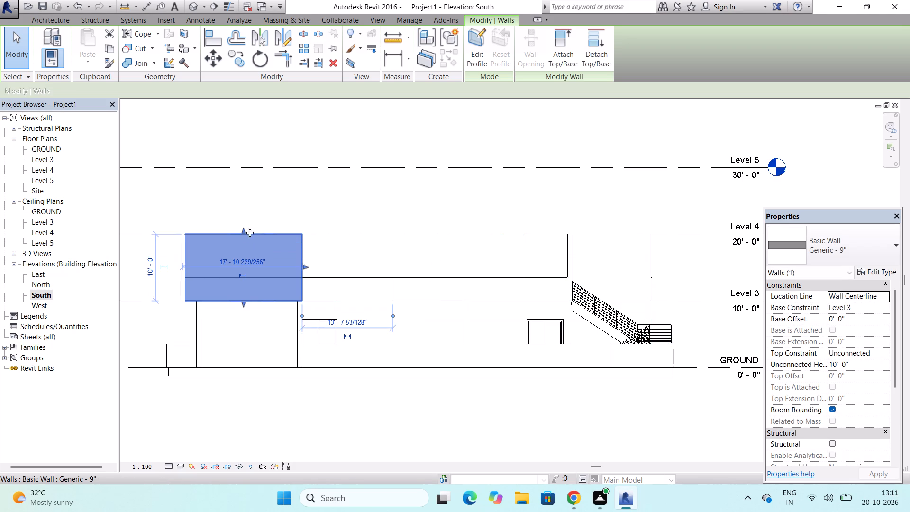
{"action": "left_click_drag", "start_coordinate": [243, 228], "coordinate": [246, 277]}
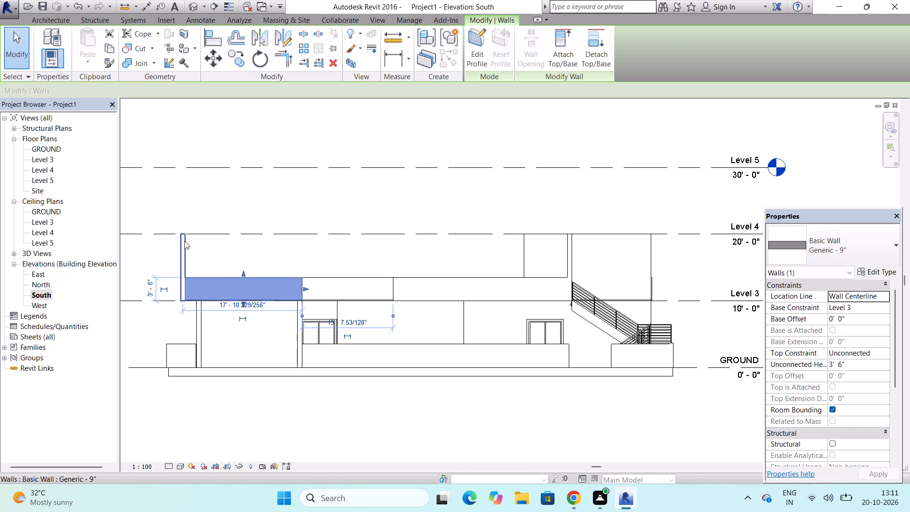
{"action": "left_click", "coordinate": [184, 241]}
{"action": "left_click_drag", "start_coordinate": [182, 229], "coordinate": [183, 282]}
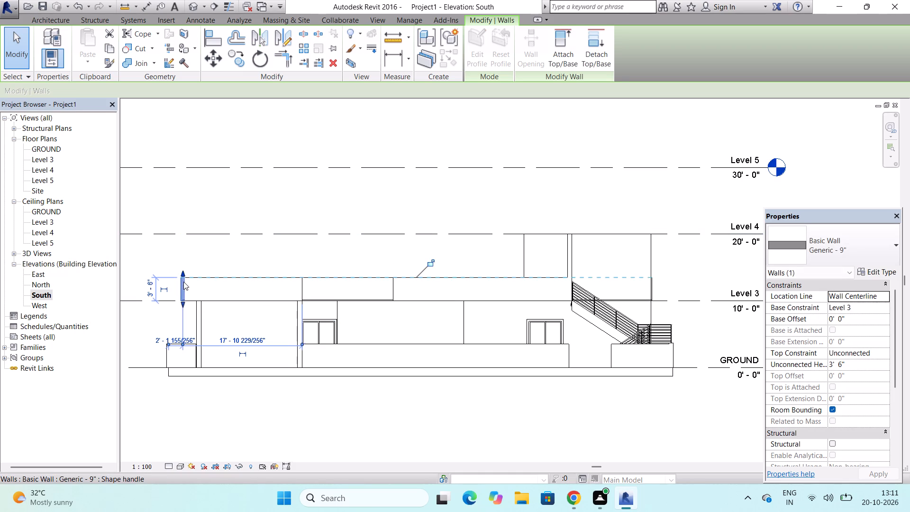
Pick the tall east perimeter wall in 3D and lower its top to a height of 3' 6" in the North elevation, dismissing the notification card.
{"action": "scroll", "coordinate": [183, 282], "scroll_direction": "down", "scroll_amount": 5}
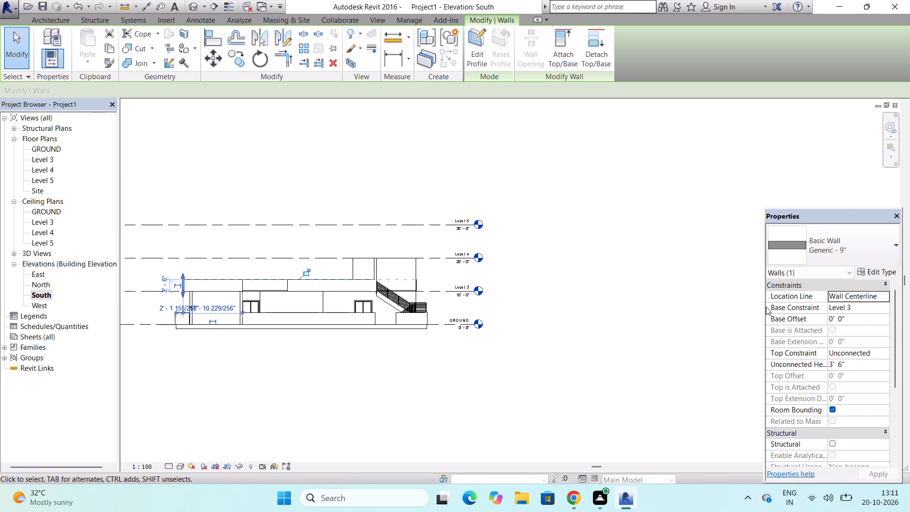
{"action": "left_click", "coordinate": [192, 0]}
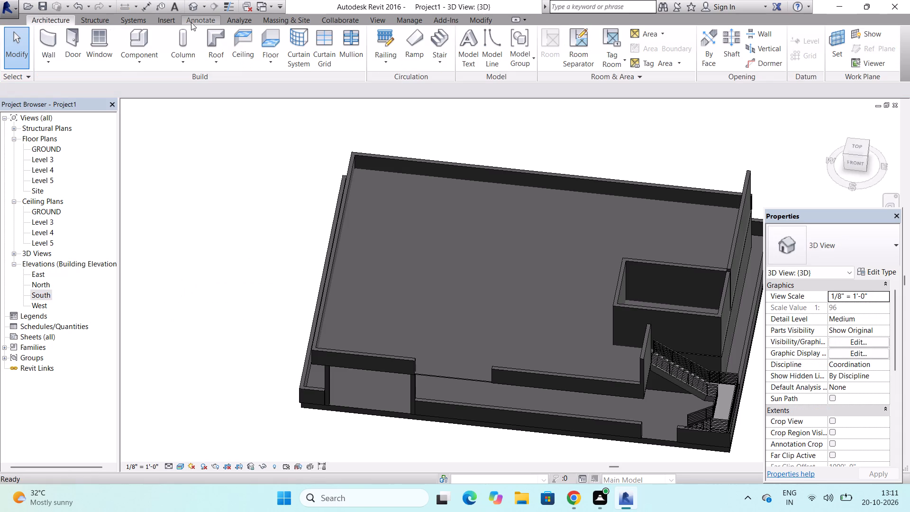
{"action": "scroll", "coordinate": [191, 22], "scroll_direction": "down", "scroll_amount": 5}
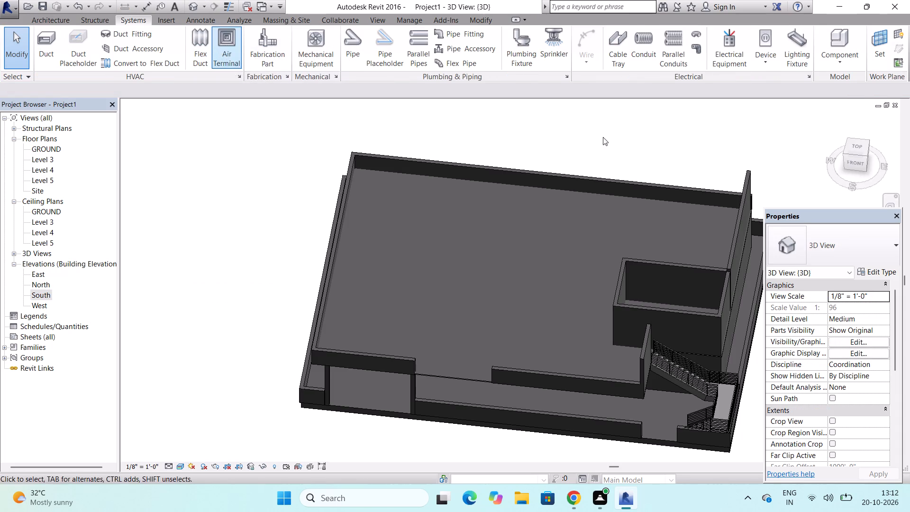
{"action": "left_click", "coordinate": [740, 224]}
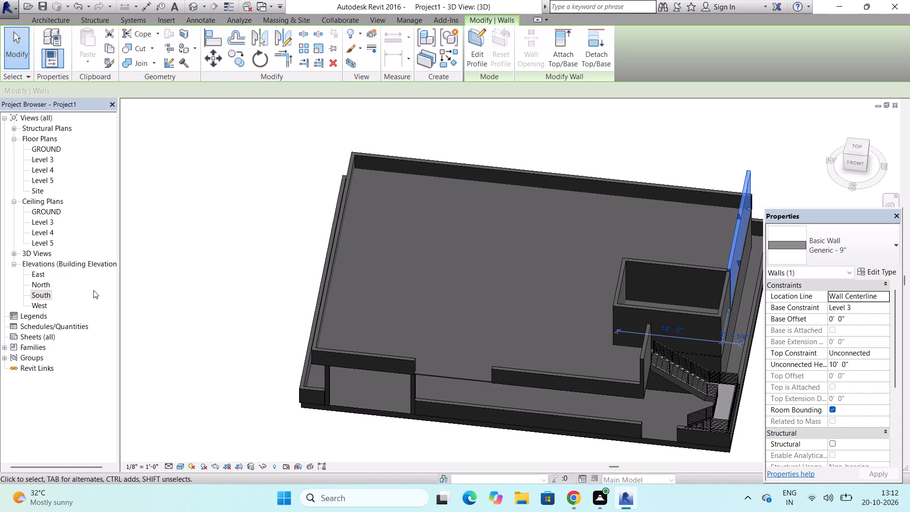
{"action": "double_click", "coordinate": [44, 281]}
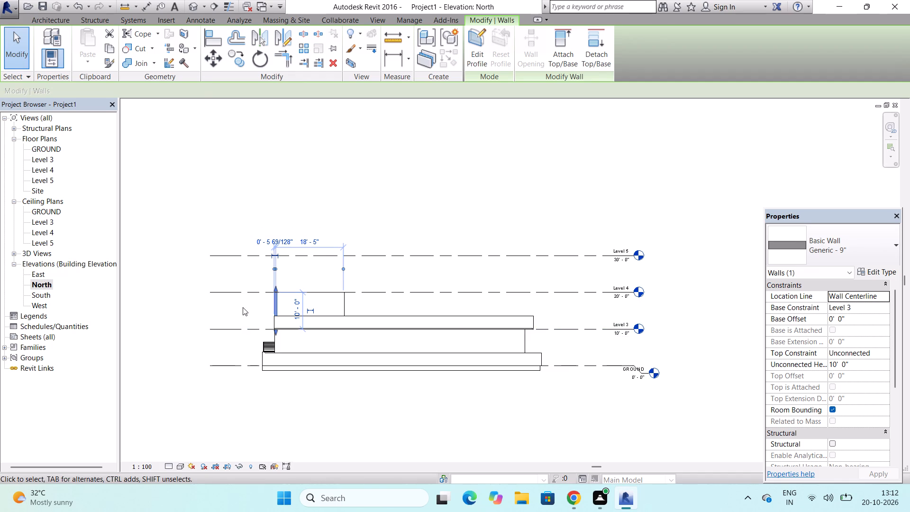
{"action": "scroll", "coordinate": [243, 307], "scroll_direction": "up", "scroll_amount": 5}
{"action": "scroll", "coordinate": [250, 296], "scroll_direction": "down", "scroll_amount": 6}
{"action": "scroll", "coordinate": [250, 297], "scroll_direction": "up", "scroll_amount": 6}
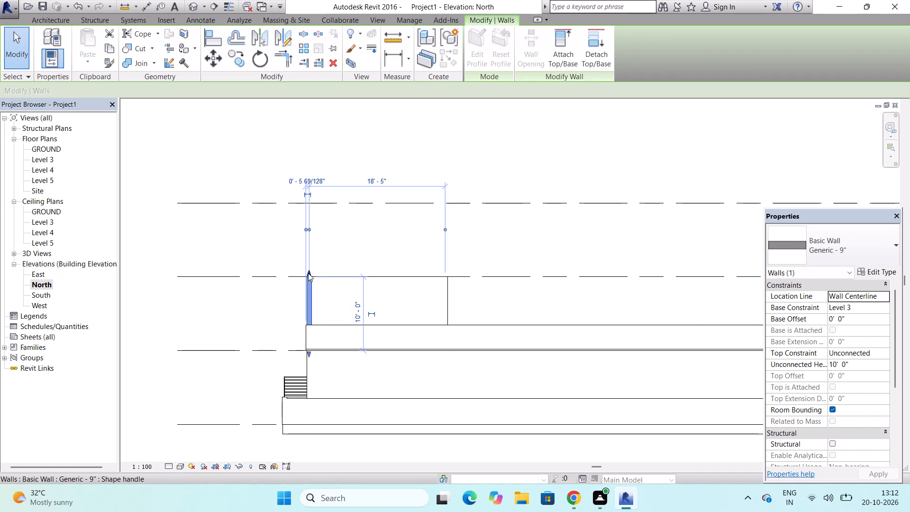
{"action": "left_click_drag", "start_coordinate": [308, 273], "coordinate": [306, 323]}
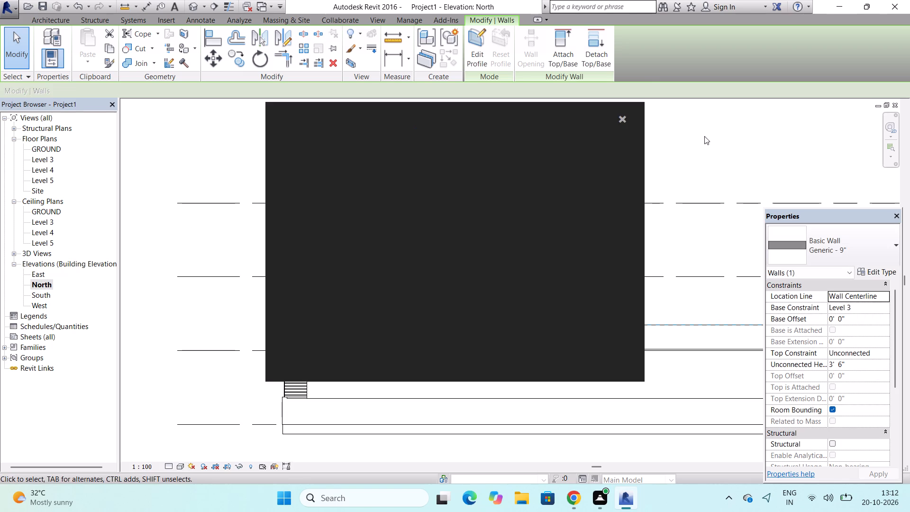
{"action": "left_click", "coordinate": [619, 118]}
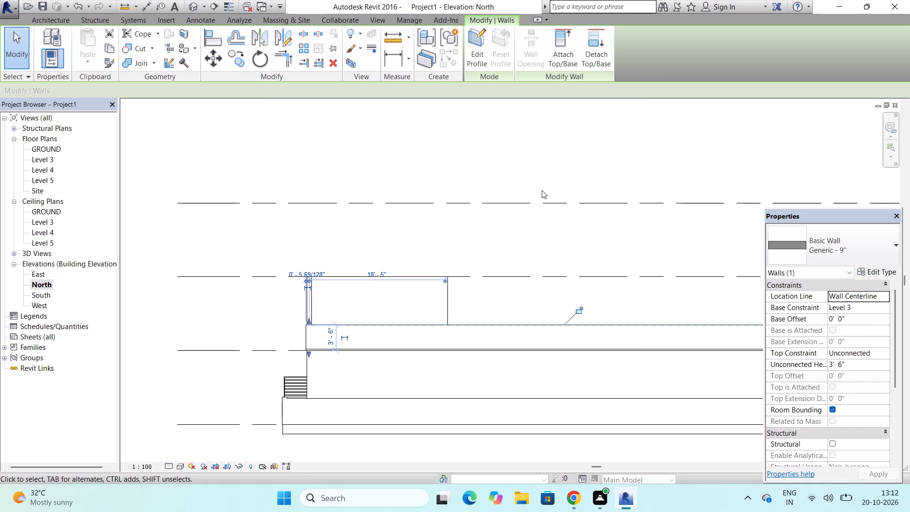
Examine the lowered east perimeter wall and its junction with the stair-side room in the 3D view.
{"action": "double_click", "coordinate": [191, 8]}
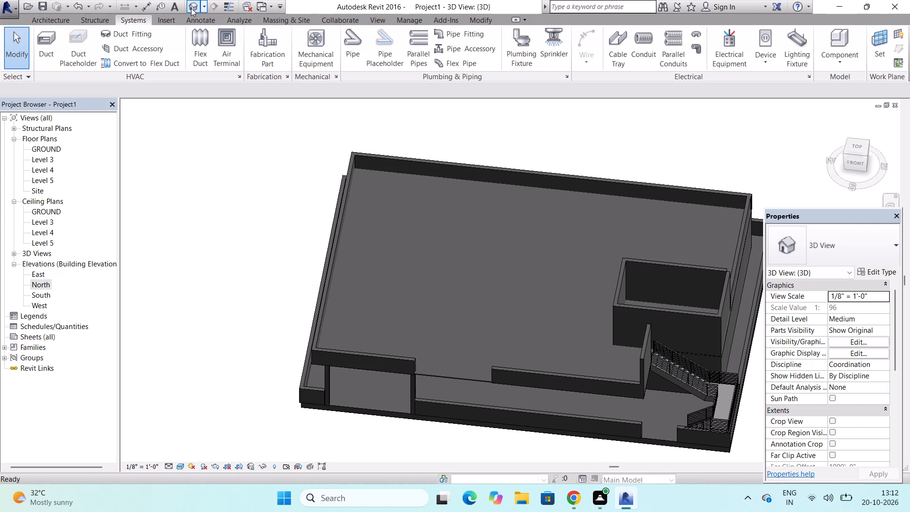
{"action": "scroll", "coordinate": [243, 163], "scroll_direction": "down", "scroll_amount": 4}
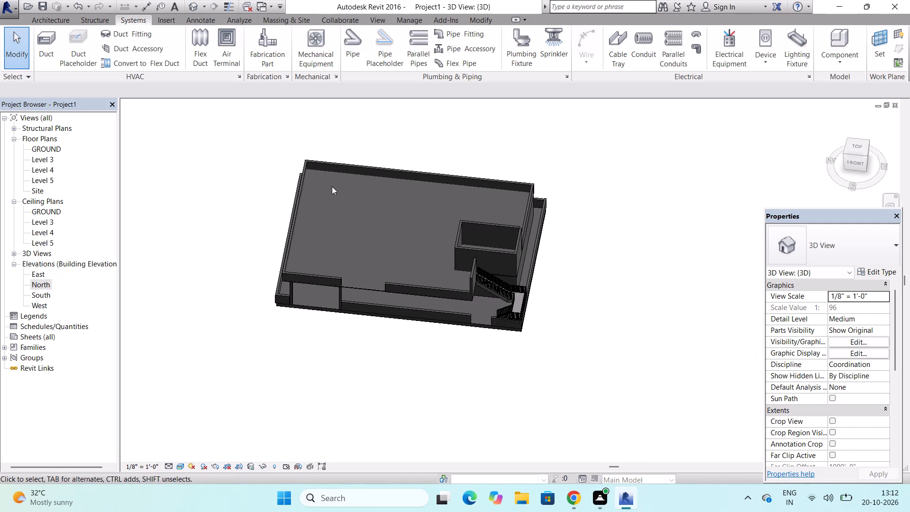
{"action": "scroll", "coordinate": [568, 186], "scroll_direction": "up", "scroll_amount": 13}
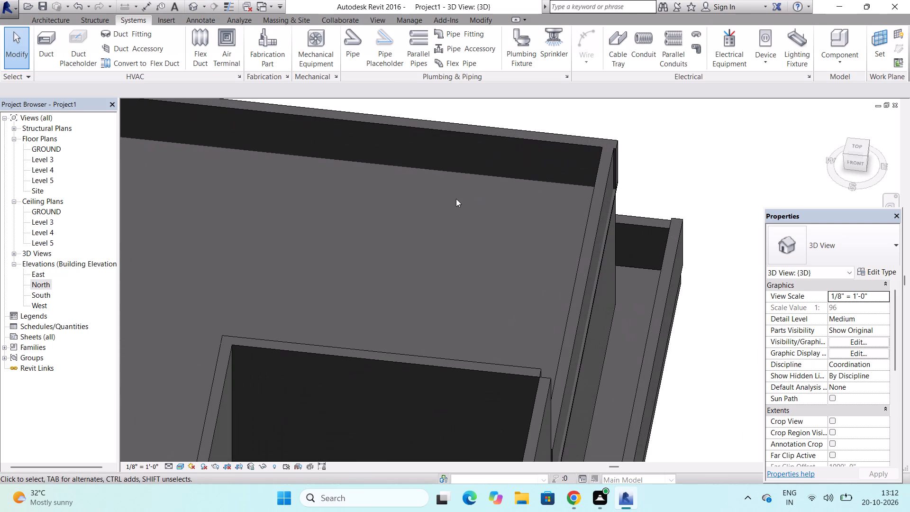
{"action": "scroll", "coordinate": [462, 196], "scroll_direction": "down", "scroll_amount": 5}
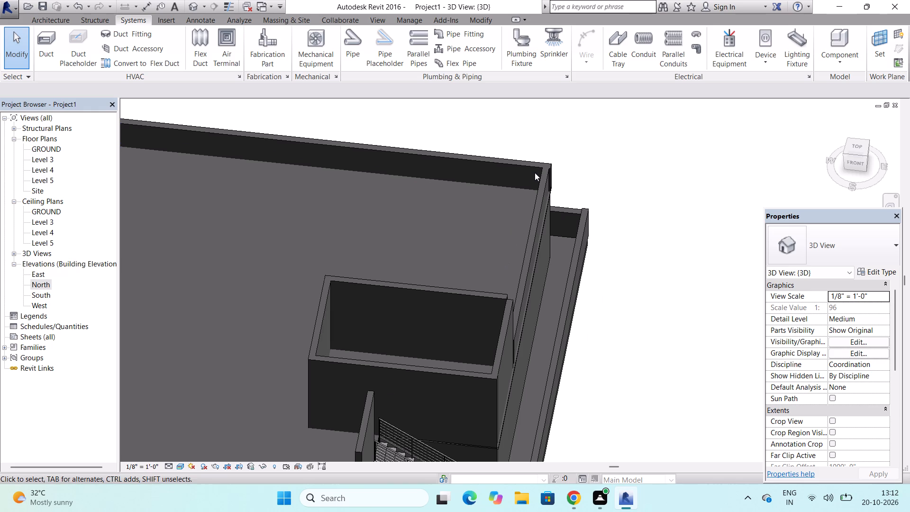
{"action": "scroll", "coordinate": [498, 341], "scroll_direction": "up", "scroll_amount": 3}
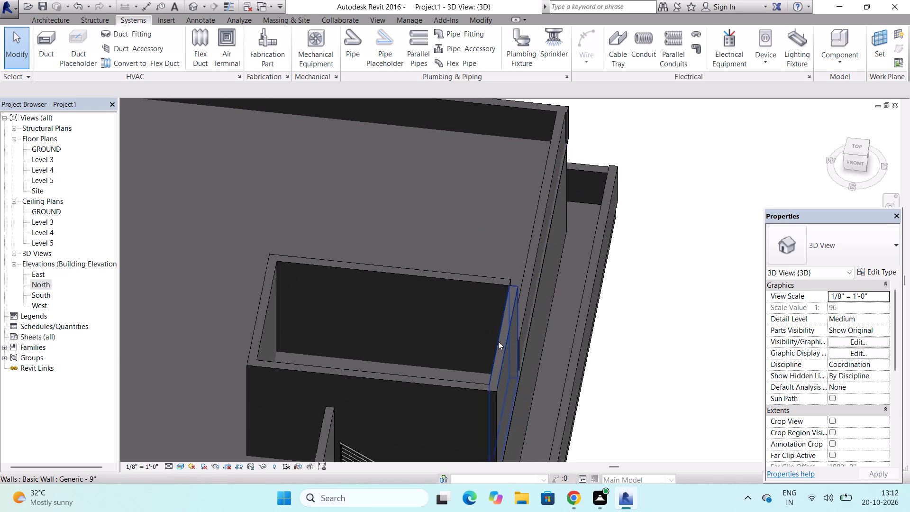
{"action": "scroll", "coordinate": [498, 341], "scroll_direction": "up", "scroll_amount": 3}
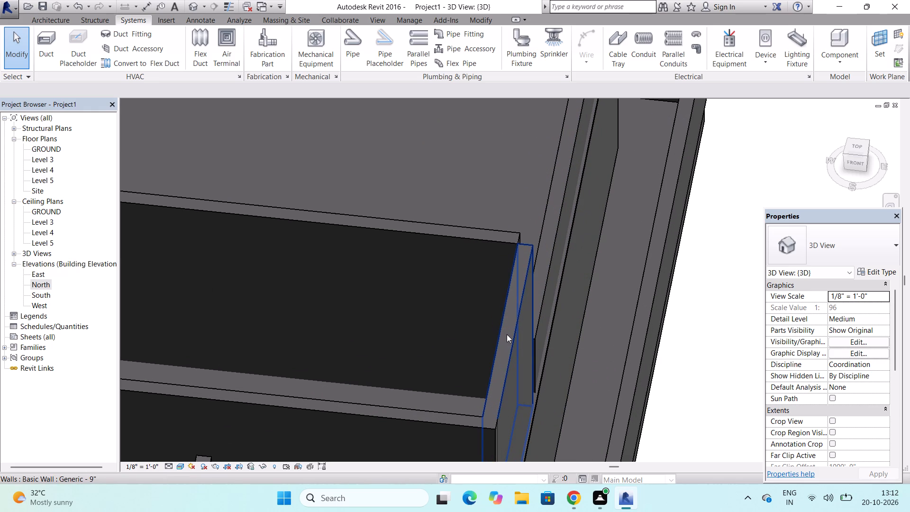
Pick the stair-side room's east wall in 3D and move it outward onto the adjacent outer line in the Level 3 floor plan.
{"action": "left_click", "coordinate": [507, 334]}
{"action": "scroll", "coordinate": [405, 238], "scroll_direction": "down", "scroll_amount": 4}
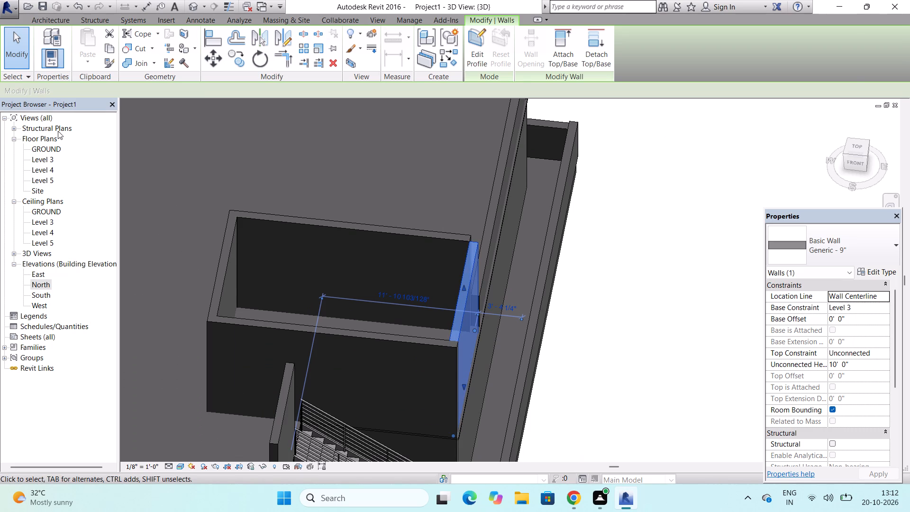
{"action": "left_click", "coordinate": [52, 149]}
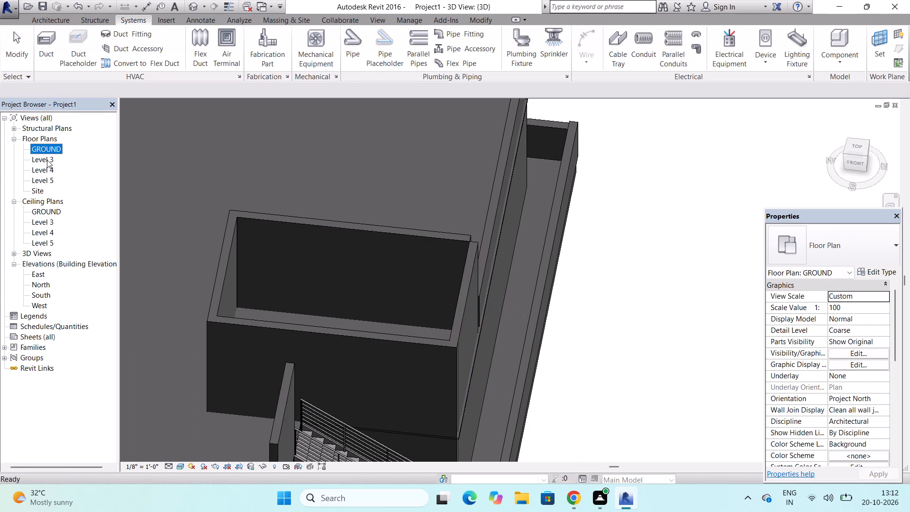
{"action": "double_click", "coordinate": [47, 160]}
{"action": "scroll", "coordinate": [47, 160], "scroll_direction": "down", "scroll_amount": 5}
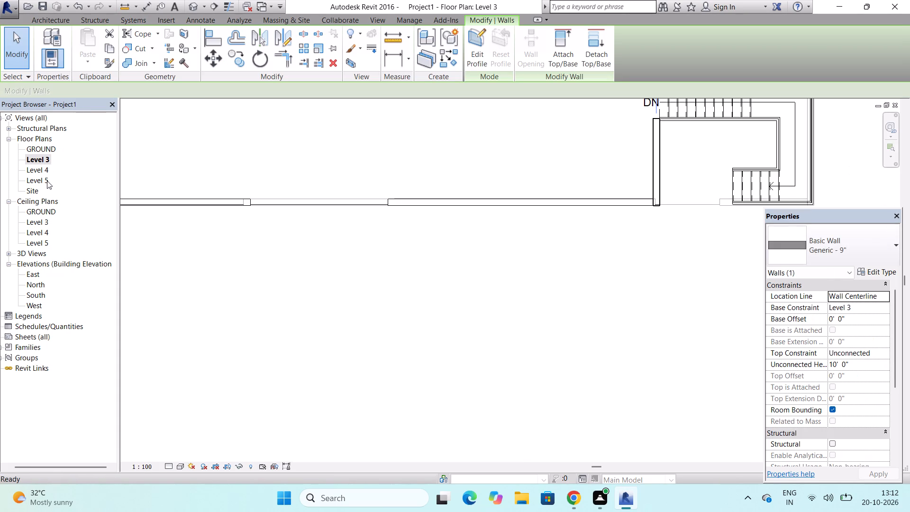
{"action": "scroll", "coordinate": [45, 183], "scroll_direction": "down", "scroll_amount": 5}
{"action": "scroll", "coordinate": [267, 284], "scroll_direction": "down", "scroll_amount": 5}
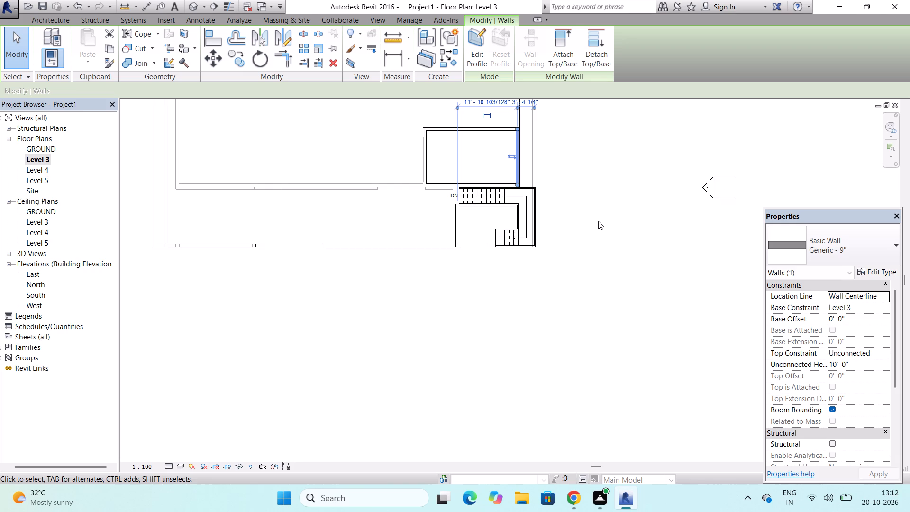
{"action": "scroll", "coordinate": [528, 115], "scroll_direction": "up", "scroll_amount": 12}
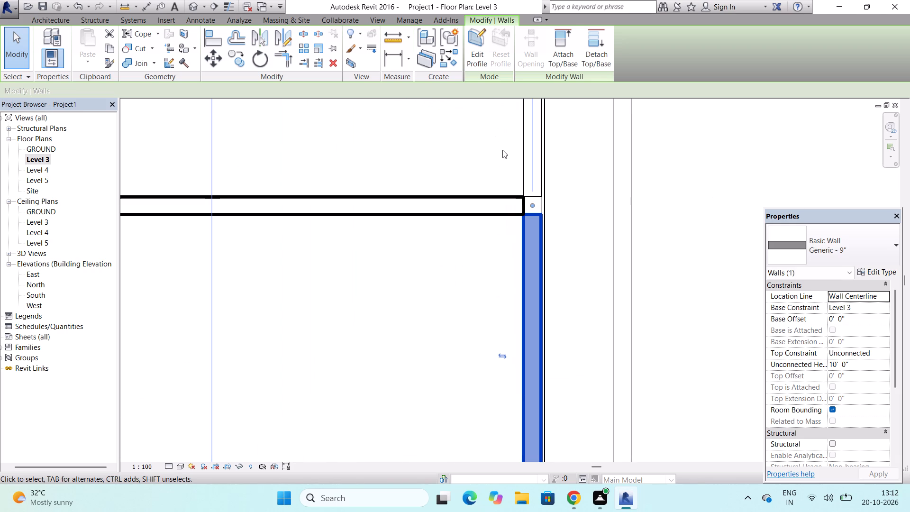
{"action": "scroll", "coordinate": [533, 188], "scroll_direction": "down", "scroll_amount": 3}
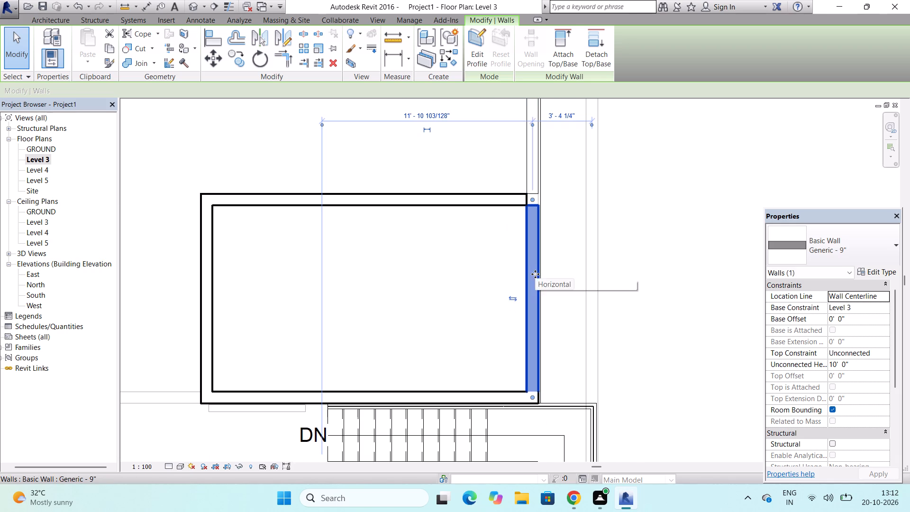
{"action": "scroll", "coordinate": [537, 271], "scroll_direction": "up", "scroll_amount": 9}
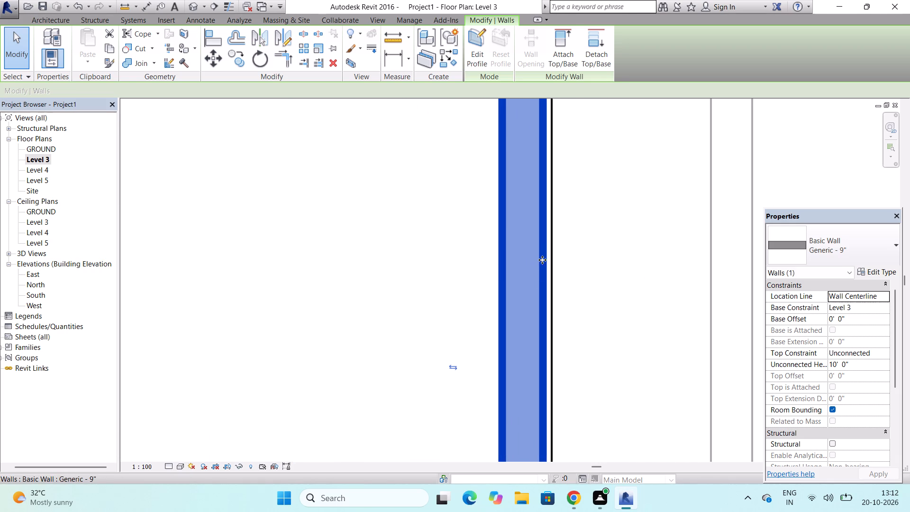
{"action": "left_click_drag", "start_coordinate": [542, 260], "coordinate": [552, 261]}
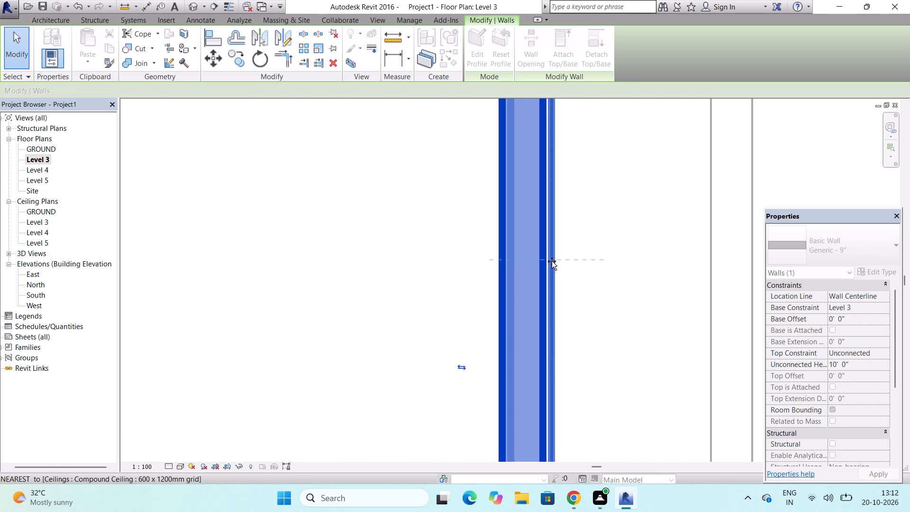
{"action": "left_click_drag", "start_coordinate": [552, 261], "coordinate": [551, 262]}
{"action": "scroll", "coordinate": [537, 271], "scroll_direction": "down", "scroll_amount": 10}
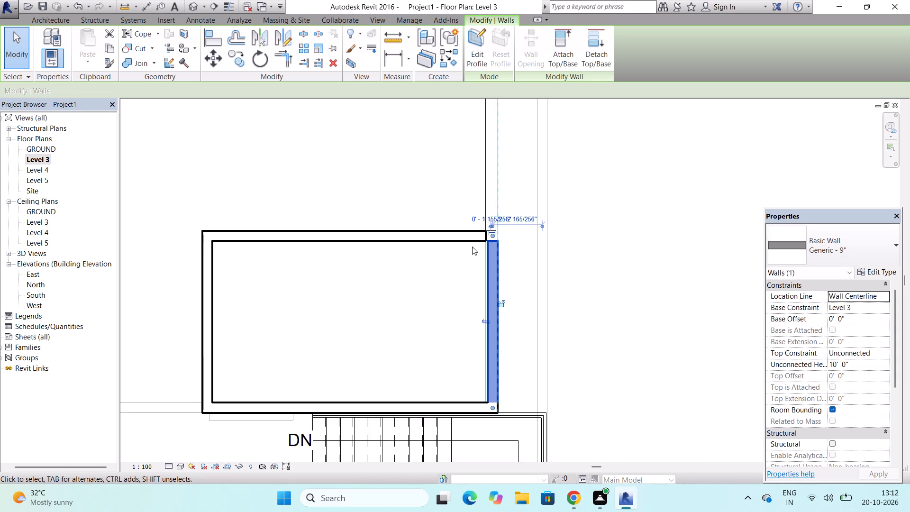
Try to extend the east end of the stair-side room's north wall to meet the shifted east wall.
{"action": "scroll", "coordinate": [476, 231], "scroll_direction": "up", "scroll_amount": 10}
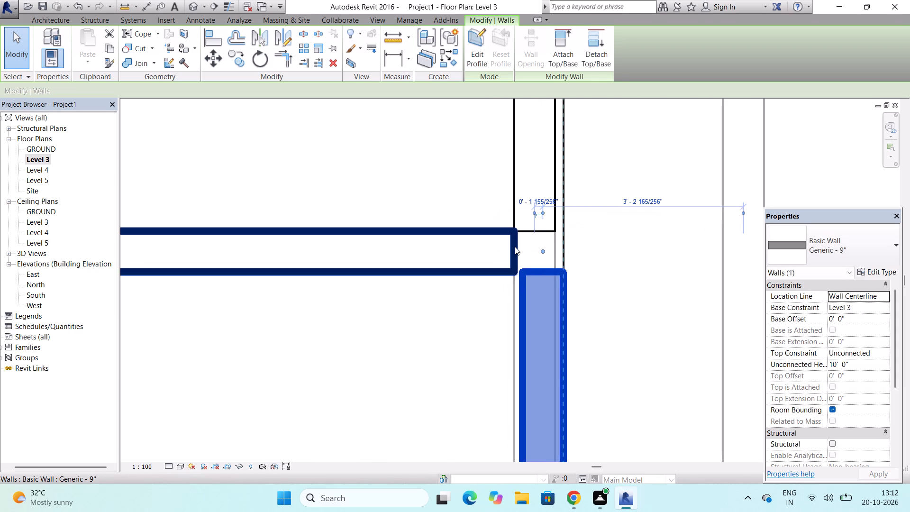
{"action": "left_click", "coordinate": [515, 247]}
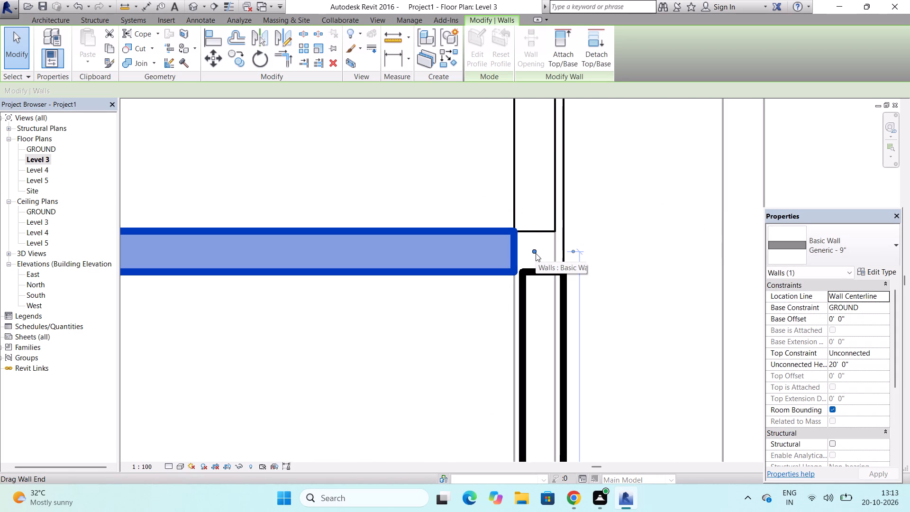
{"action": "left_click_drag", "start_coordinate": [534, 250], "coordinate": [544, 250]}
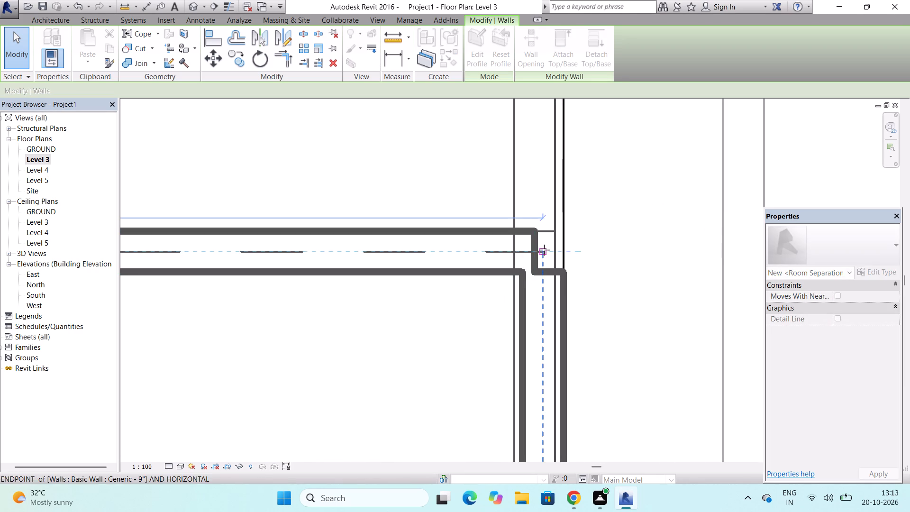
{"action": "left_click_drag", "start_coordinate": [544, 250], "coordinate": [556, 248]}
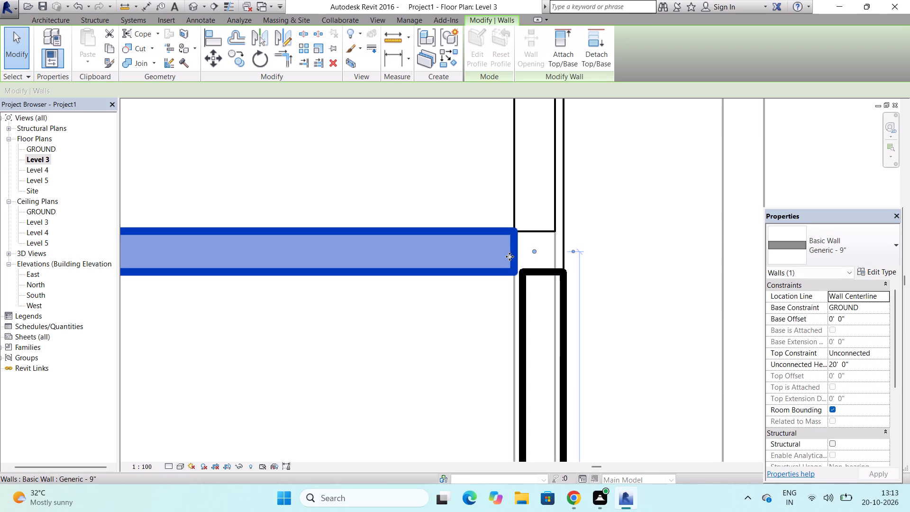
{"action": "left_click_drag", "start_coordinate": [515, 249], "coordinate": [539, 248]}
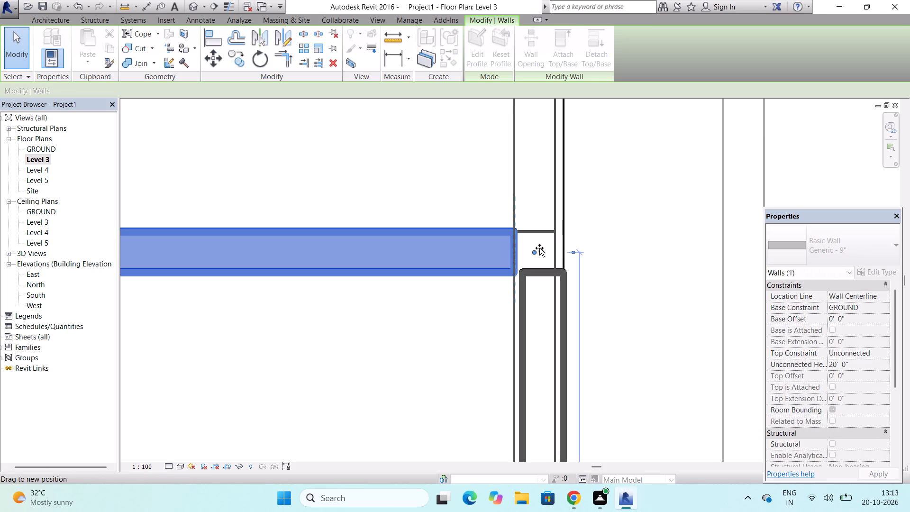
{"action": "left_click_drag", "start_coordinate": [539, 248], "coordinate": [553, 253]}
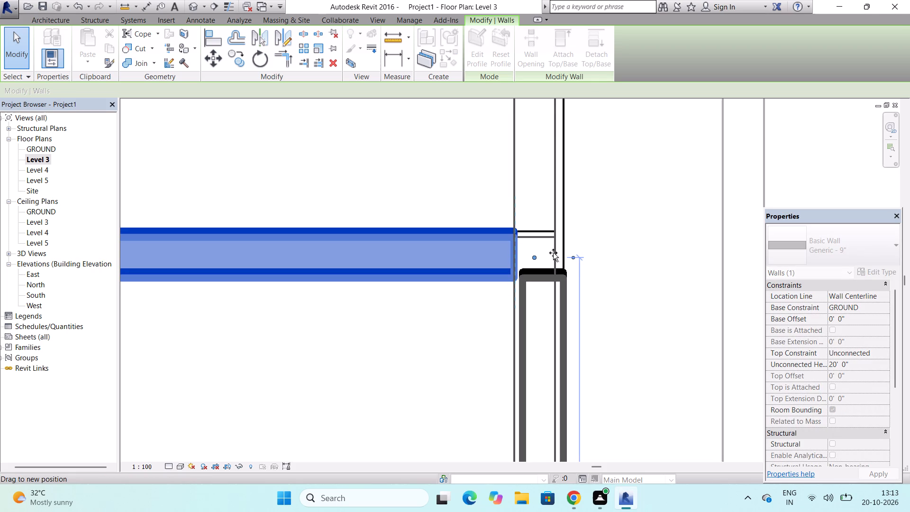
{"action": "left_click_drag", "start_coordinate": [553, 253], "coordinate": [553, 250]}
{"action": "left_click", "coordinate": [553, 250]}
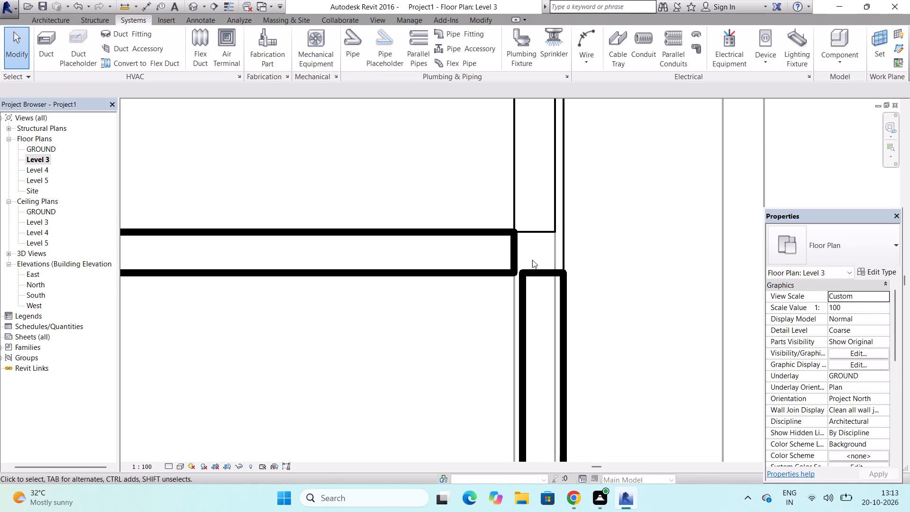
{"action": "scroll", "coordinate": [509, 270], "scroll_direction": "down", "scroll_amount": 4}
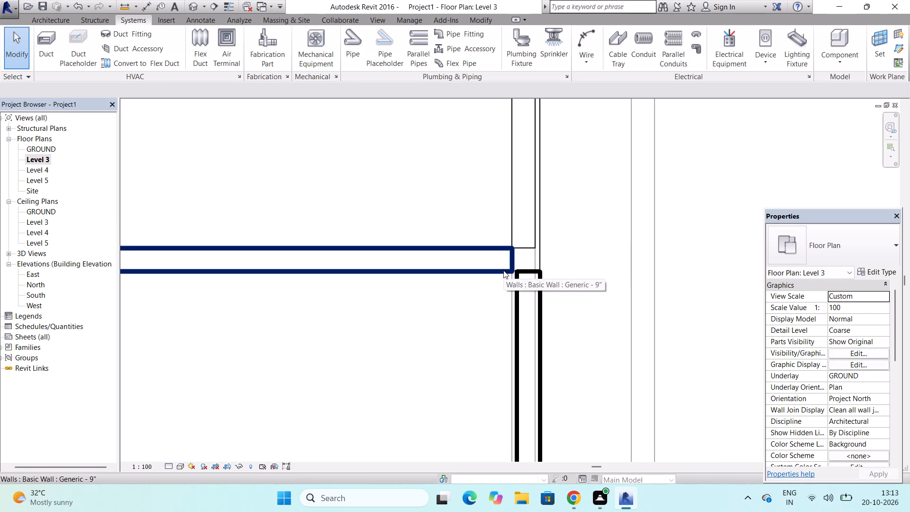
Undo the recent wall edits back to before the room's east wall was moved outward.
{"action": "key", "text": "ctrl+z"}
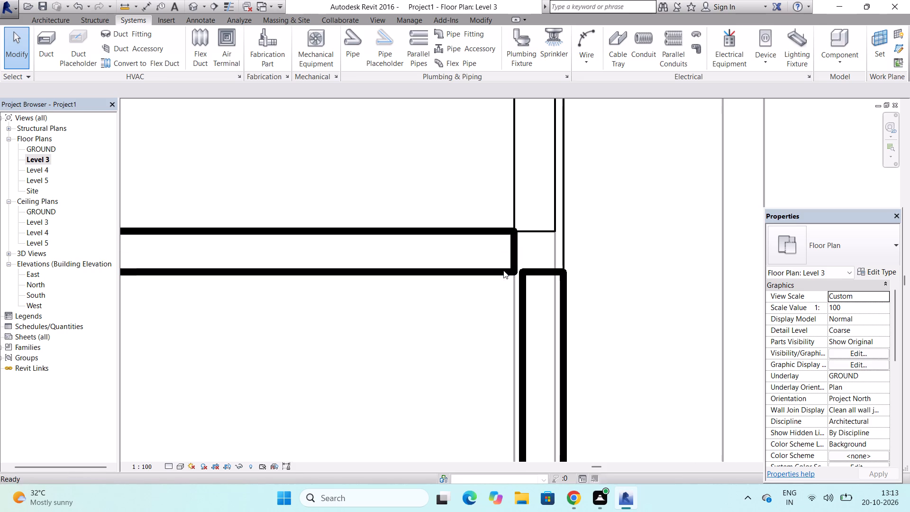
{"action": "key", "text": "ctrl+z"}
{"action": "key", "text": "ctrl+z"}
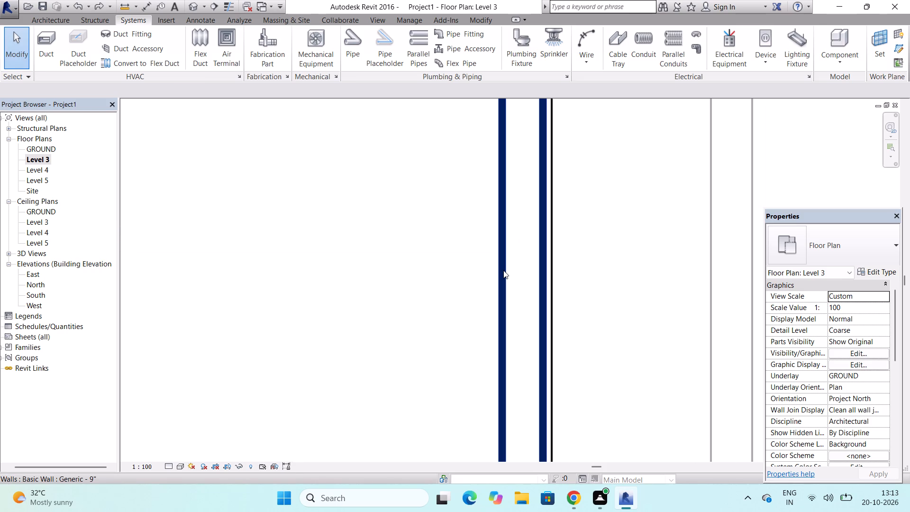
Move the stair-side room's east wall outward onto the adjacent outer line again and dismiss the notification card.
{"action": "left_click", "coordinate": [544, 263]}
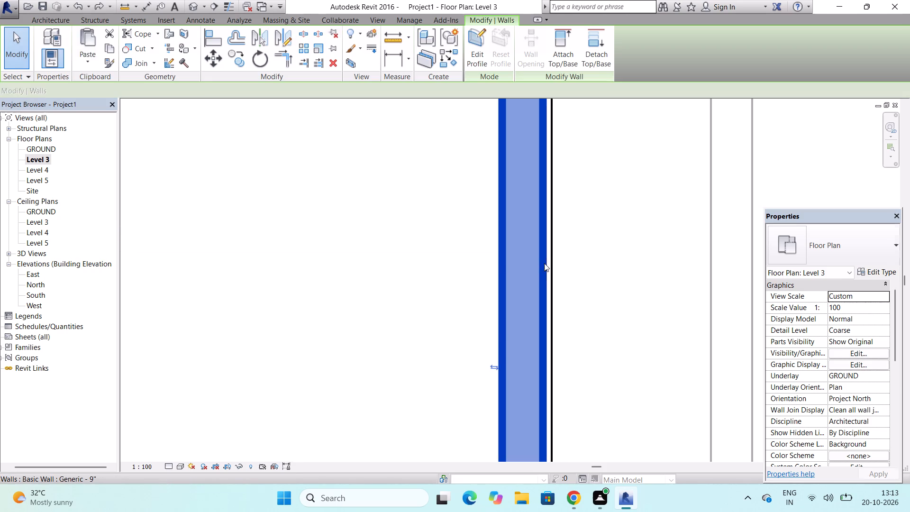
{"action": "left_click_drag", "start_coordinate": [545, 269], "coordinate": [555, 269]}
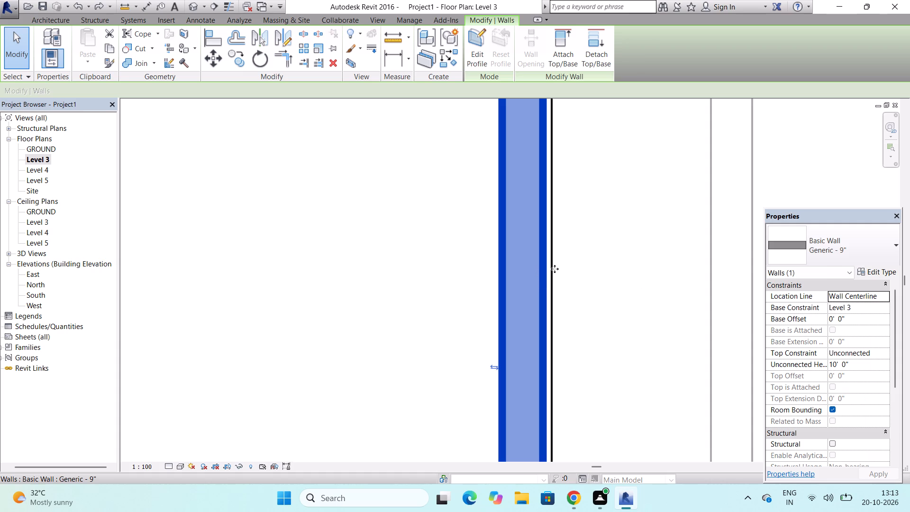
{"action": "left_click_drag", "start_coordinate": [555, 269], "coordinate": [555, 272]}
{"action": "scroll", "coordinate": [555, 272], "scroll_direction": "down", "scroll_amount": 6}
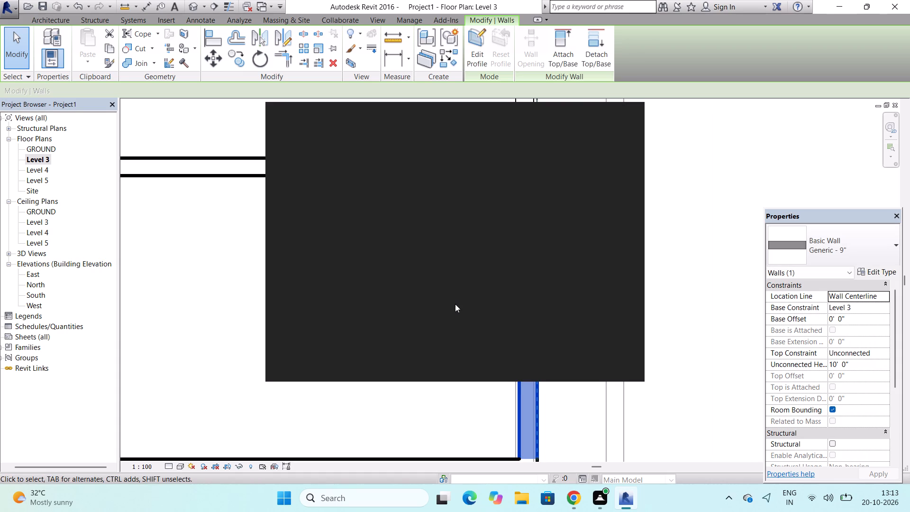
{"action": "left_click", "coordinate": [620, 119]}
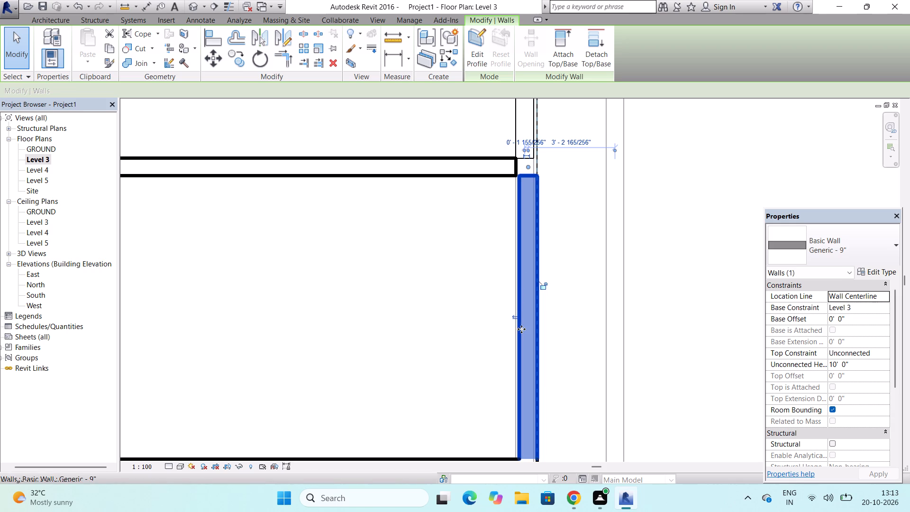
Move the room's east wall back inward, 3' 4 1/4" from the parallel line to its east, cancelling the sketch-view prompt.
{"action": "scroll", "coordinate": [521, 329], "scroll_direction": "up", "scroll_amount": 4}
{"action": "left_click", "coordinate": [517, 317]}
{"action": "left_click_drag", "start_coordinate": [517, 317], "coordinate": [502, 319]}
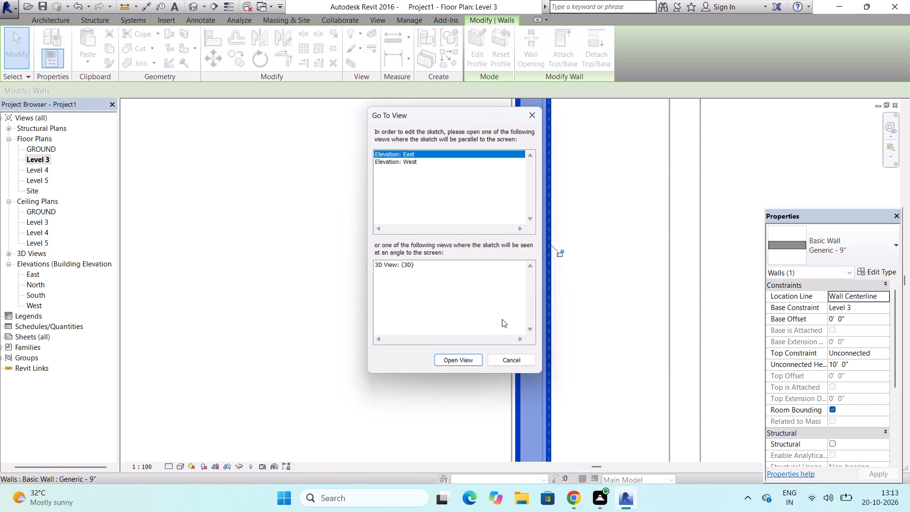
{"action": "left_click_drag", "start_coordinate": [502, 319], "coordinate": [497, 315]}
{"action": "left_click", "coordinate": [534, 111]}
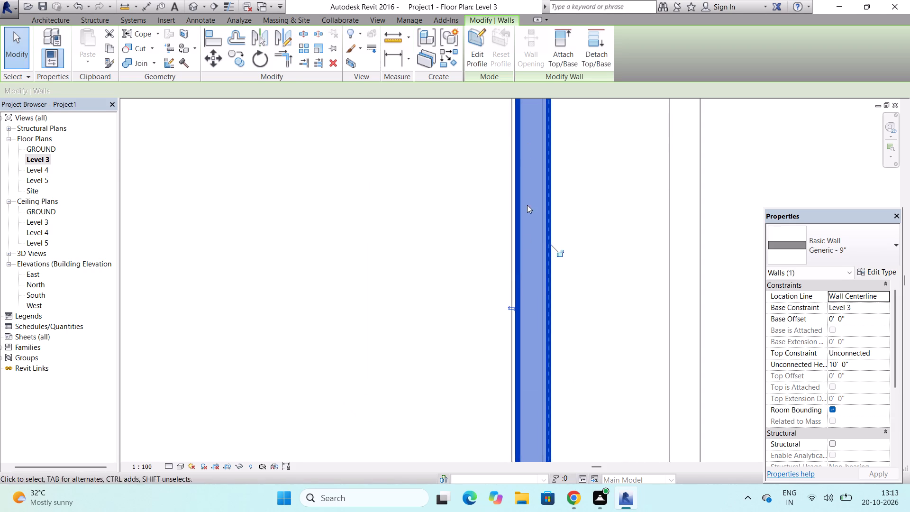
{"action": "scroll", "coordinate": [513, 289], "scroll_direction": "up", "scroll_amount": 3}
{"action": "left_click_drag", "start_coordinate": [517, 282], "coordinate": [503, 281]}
Extend the east end of the stair-side room's north wall to the outer line just beyond the east wall.
{"action": "scroll", "coordinate": [504, 285], "scroll_direction": "down", "scroll_amount": 2}
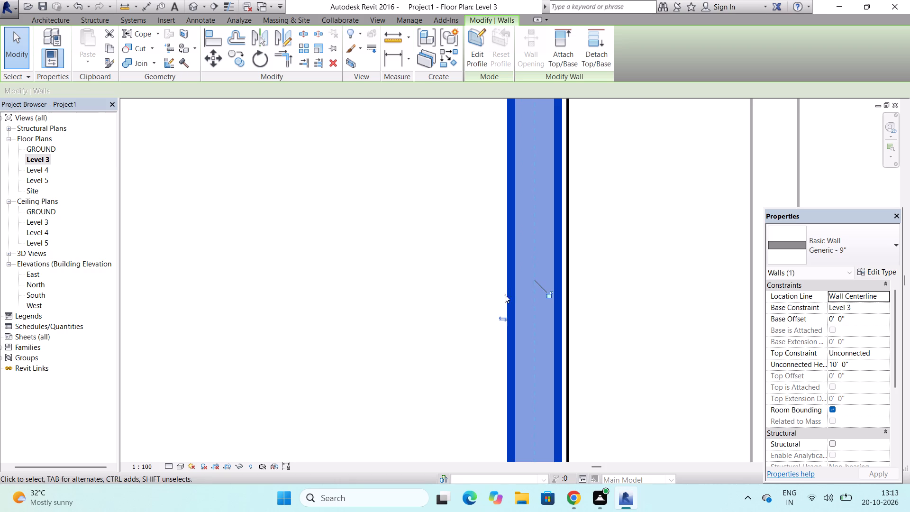
{"action": "scroll", "coordinate": [505, 294], "scroll_direction": "down", "scroll_amount": 10}
{"action": "scroll", "coordinate": [500, 315], "scroll_direction": "up", "scroll_amount": 9}
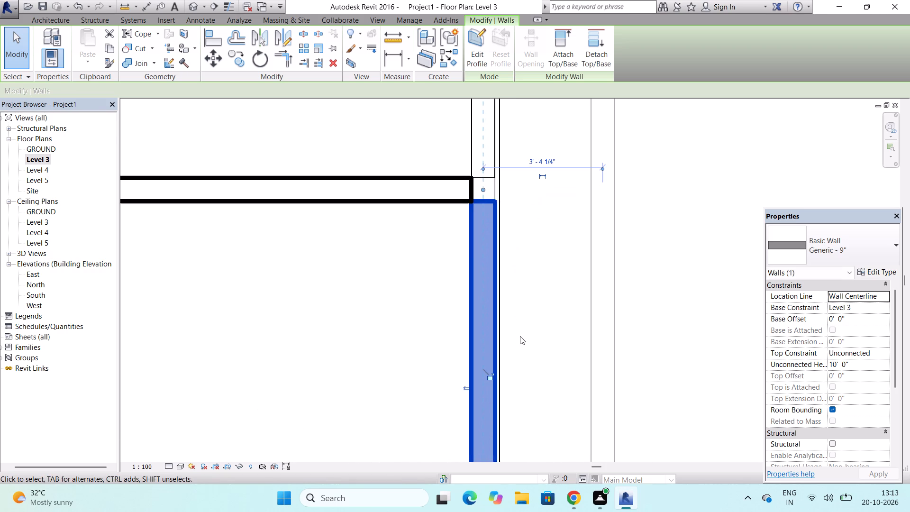
{"action": "scroll", "coordinate": [485, 313], "scroll_direction": "down", "scroll_amount": 2}
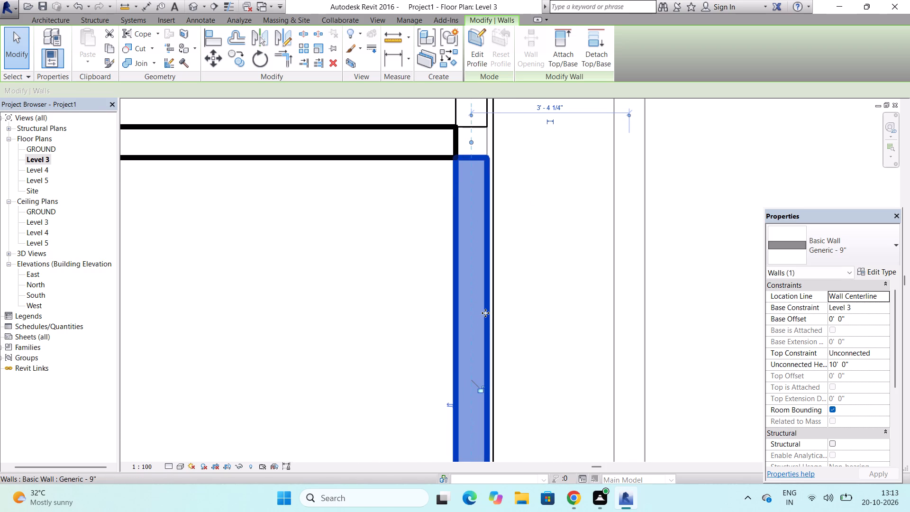
{"action": "scroll", "coordinate": [485, 313], "scroll_direction": "down", "scroll_amount": 2}
{"action": "scroll", "coordinate": [468, 207], "scroll_direction": "up", "scroll_amount": 2}
{"action": "left_click", "coordinate": [468, 207]}
{"action": "left_click", "coordinate": [468, 207]}
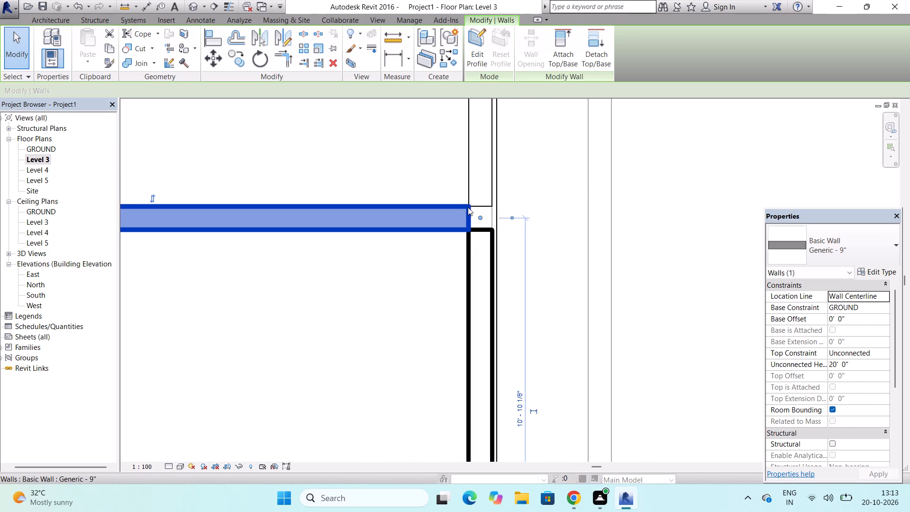
{"action": "left_click", "coordinate": [527, 113]}
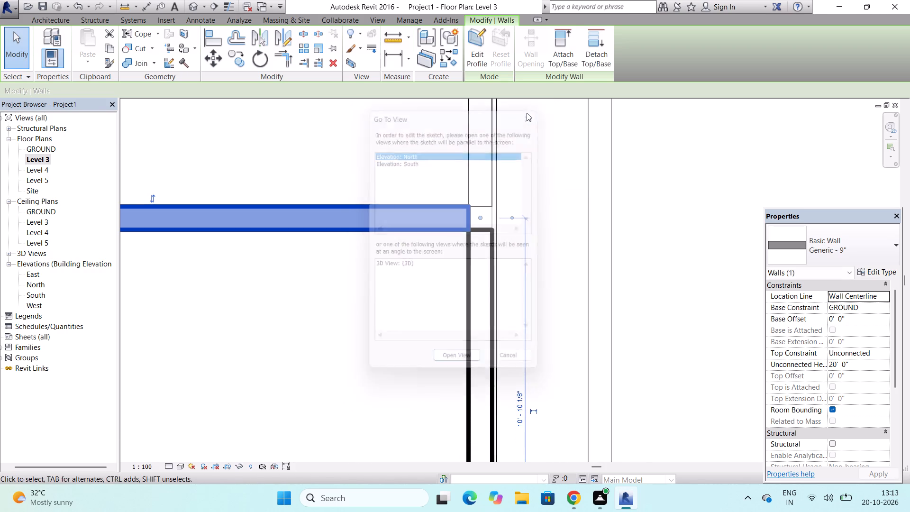
{"action": "left_click_drag", "start_coordinate": [479, 217], "coordinate": [488, 217]}
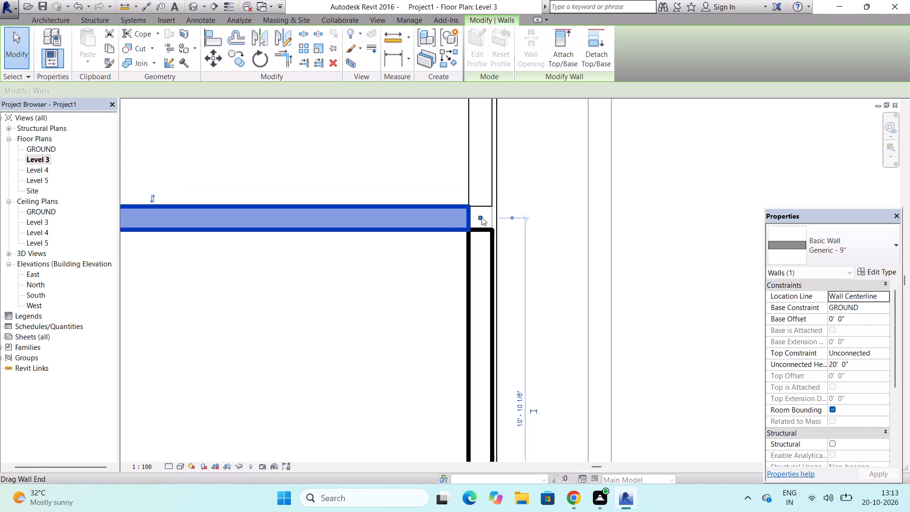
{"action": "left_click_drag", "start_coordinate": [480, 216], "coordinate": [539, 224]}
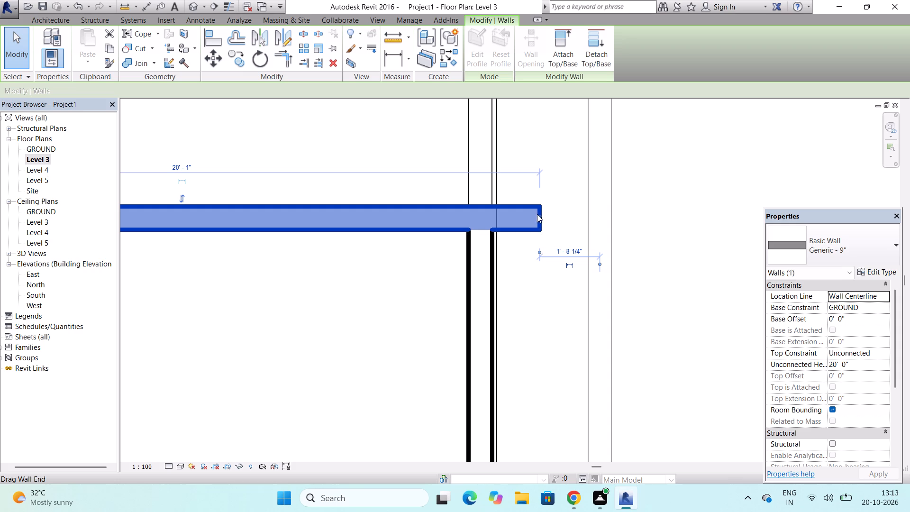
{"action": "left_click_drag", "start_coordinate": [538, 216], "coordinate": [506, 218]}
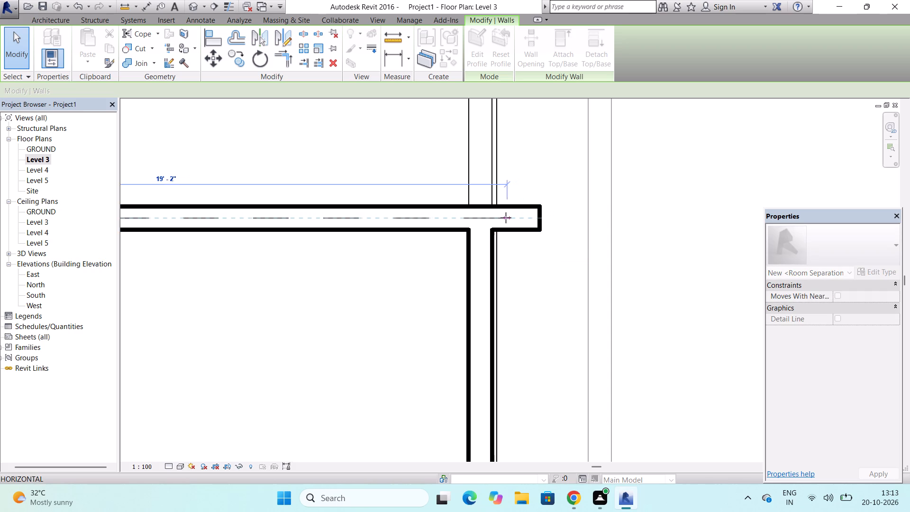
{"action": "left_click_drag", "start_coordinate": [506, 218], "coordinate": [495, 219]}
{"action": "key", "text": "Escape"}
{"action": "key", "text": "Escape"}
{"action": "key", "text": "Escape"}
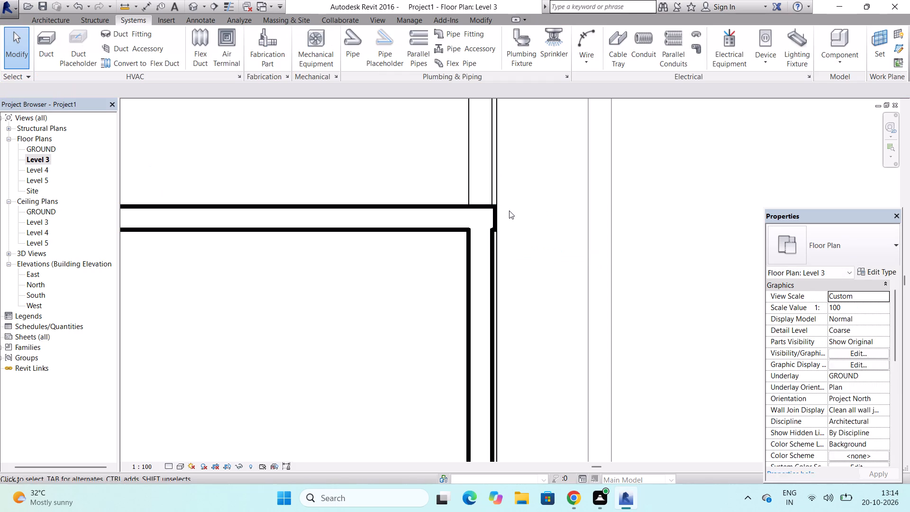
{"action": "key", "text": "Escape"}
Delete the stair-side room's east wall on Level 3.
{"action": "scroll", "coordinate": [509, 210], "scroll_direction": "down", "scroll_amount": 3}
{"action": "scroll", "coordinate": [489, 252], "scroll_direction": "up", "scroll_amount": 4}
{"action": "left_click", "coordinate": [503, 219]}
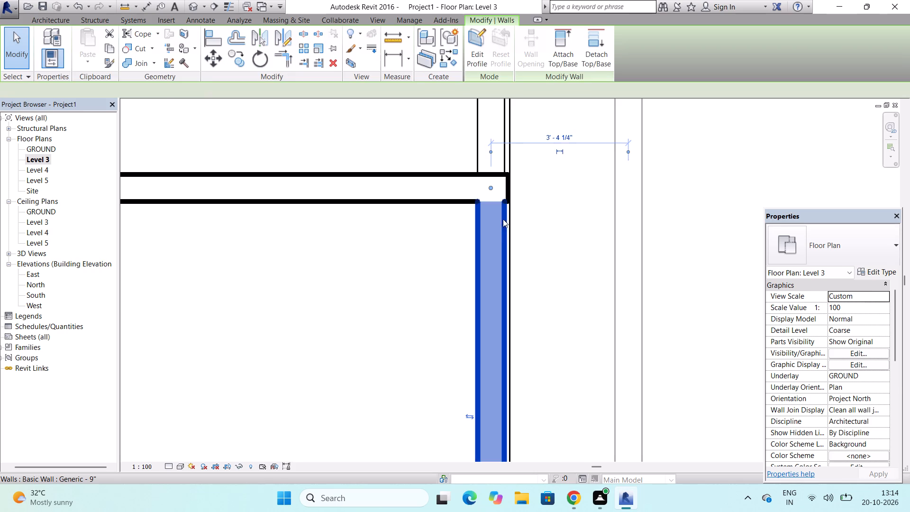
{"action": "scroll", "coordinate": [502, 225], "scroll_direction": "down", "scroll_amount": 6}
{"action": "scroll", "coordinate": [502, 288], "scroll_direction": "up", "scroll_amount": 7}
{"action": "key", "text": "Delete"}
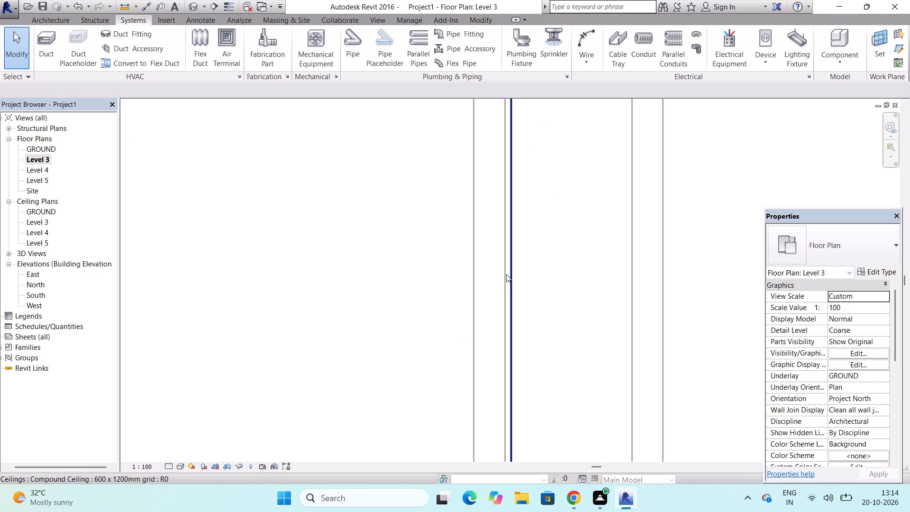
Draw a new Generic - 9" east wall for the stair-side room, from the north wall's east end to the south wall's outer face.
{"action": "scroll", "coordinate": [502, 278], "scroll_direction": "down", "scroll_amount": 6}
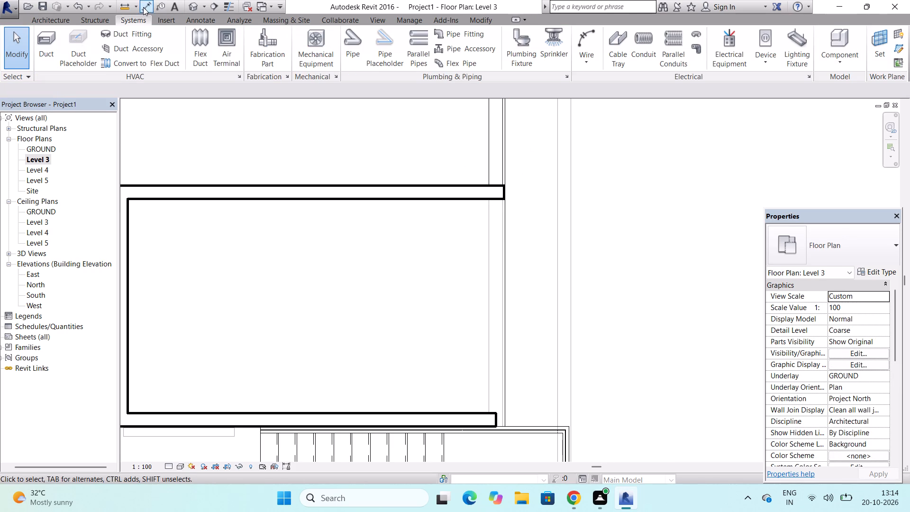
{"action": "left_click", "coordinate": [29, 21]}
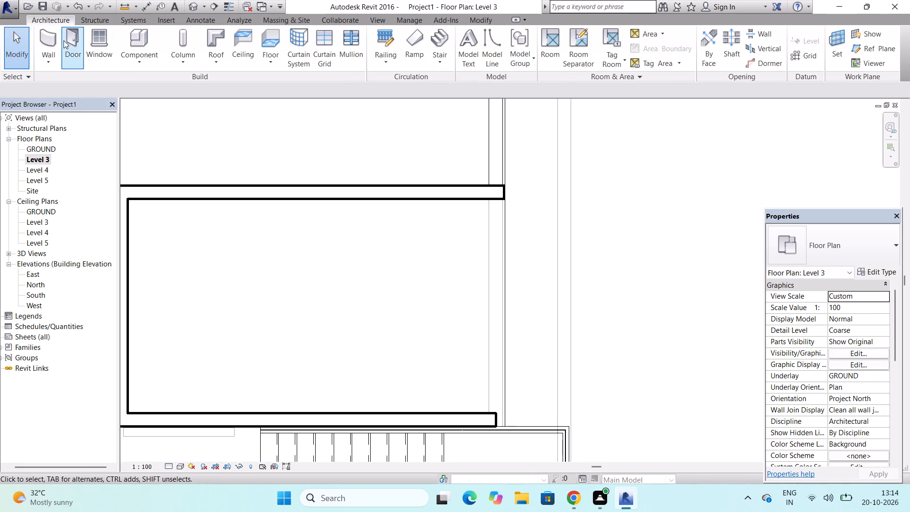
{"action": "left_click", "coordinate": [57, 40]}
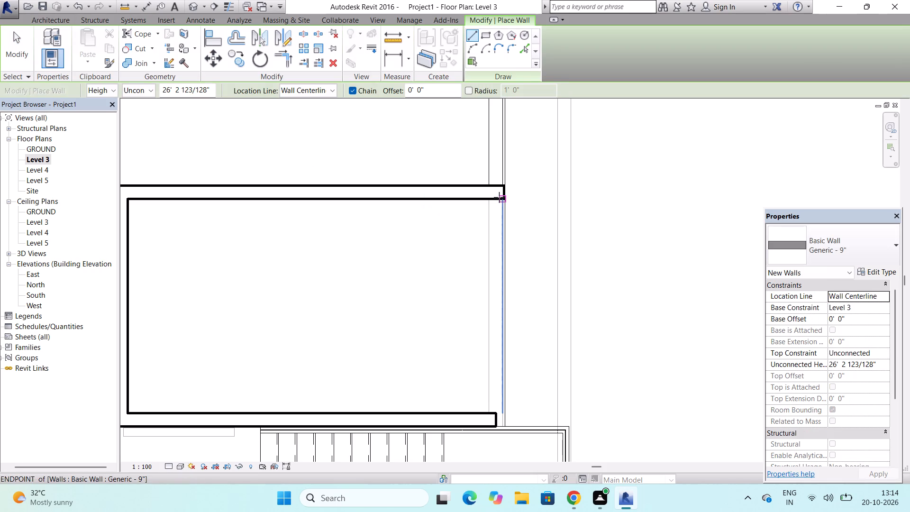
{"action": "left_click", "coordinate": [499, 197]}
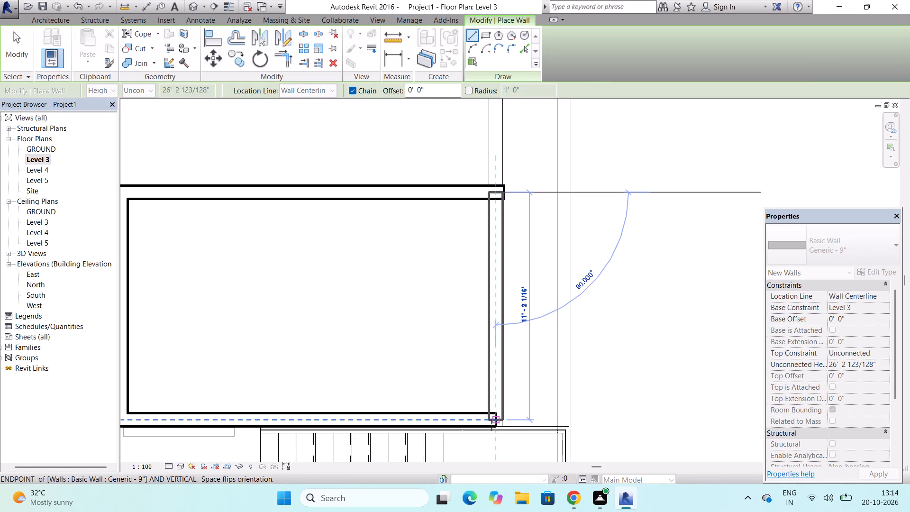
{"action": "scroll", "coordinate": [491, 430], "scroll_direction": "up", "scroll_amount": 8}
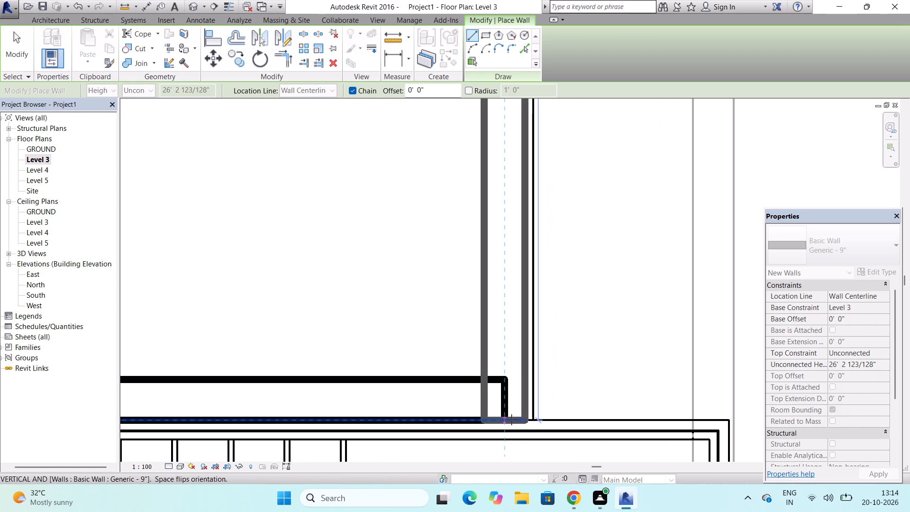
{"action": "left_click", "coordinate": [511, 420]}
{"action": "key", "text": "Escape"}
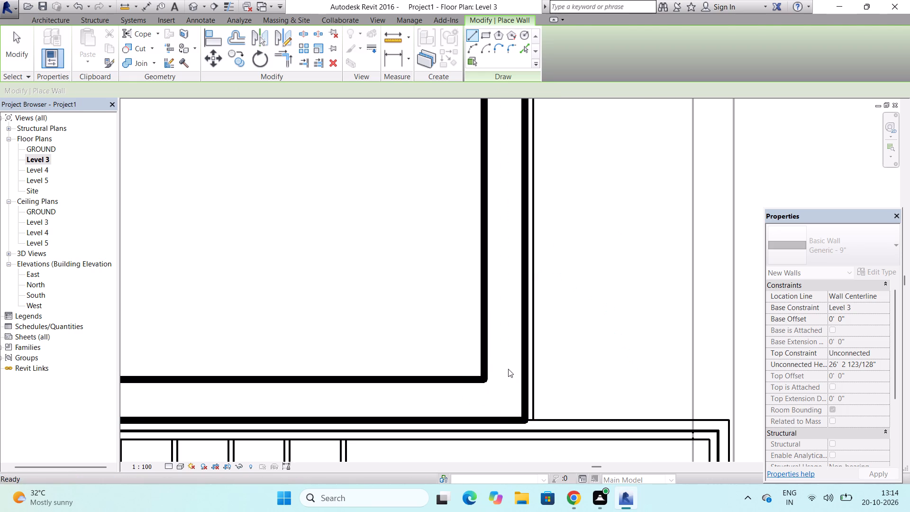
{"action": "key", "text": "Escape"}
{"action": "key", "text": "Escape"}
{"action": "scroll", "coordinate": [528, 339], "scroll_direction": "down", "scroll_amount": 12}
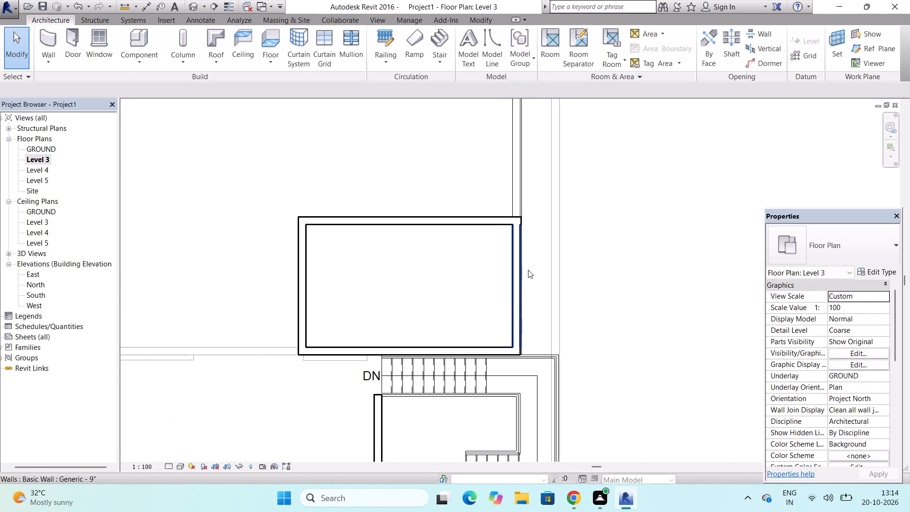
Move the new east wall outward onto the adjacent ceiling edge line, flush with the north wall's end, and dismiss the notification card.
{"action": "scroll", "coordinate": [525, 226], "scroll_direction": "up", "scroll_amount": 12}
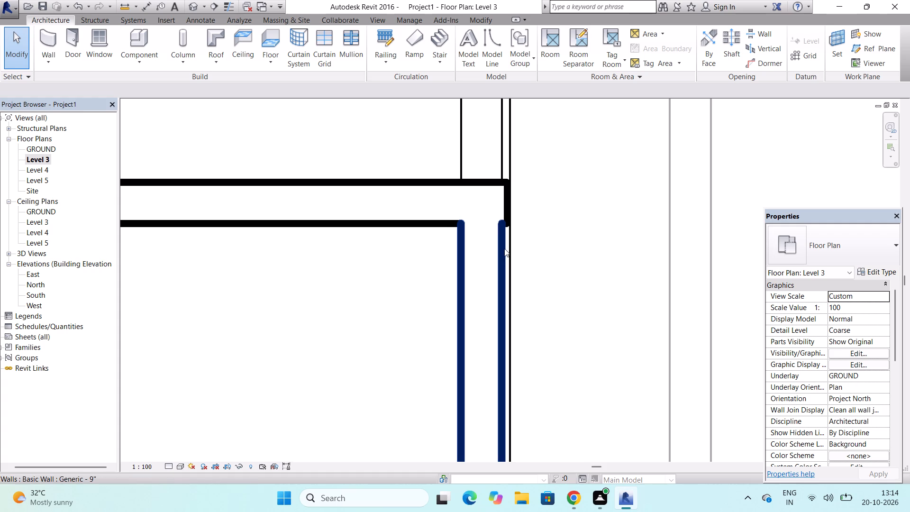
{"action": "left_click", "coordinate": [502, 256]}
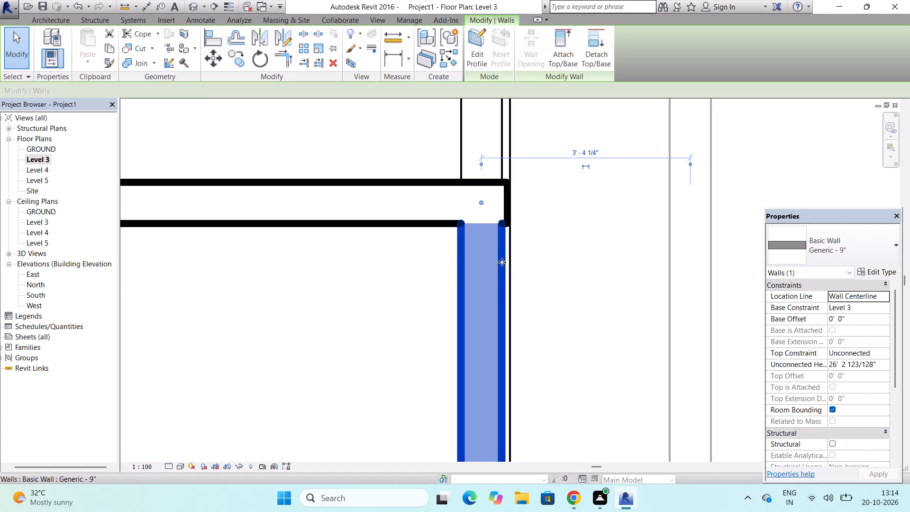
{"action": "left_click_drag", "start_coordinate": [502, 262], "coordinate": [515, 262]}
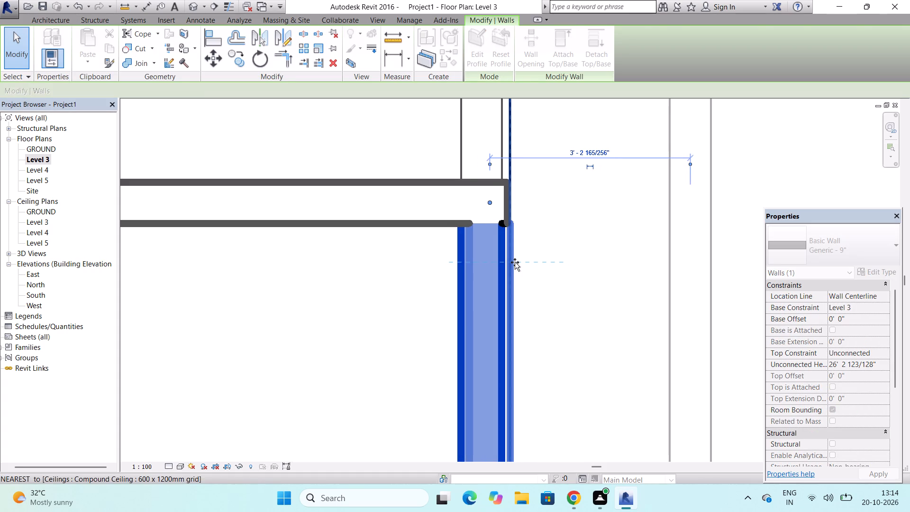
{"action": "key", "text": "Escape"}
{"action": "key", "text": "Escape"}
{"action": "scroll", "coordinate": [518, 187], "scroll_direction": "down", "scroll_amount": 10}
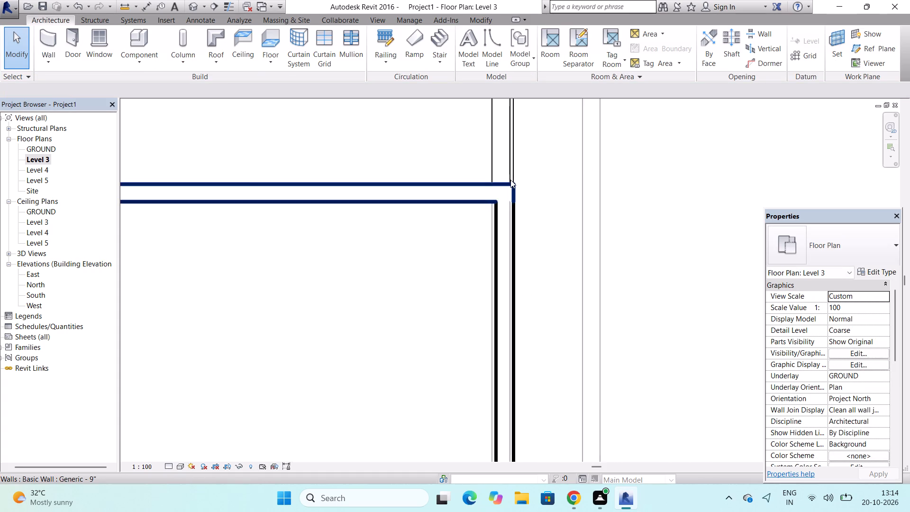
{"action": "scroll", "coordinate": [510, 180], "scroll_direction": "down", "scroll_amount": 7}
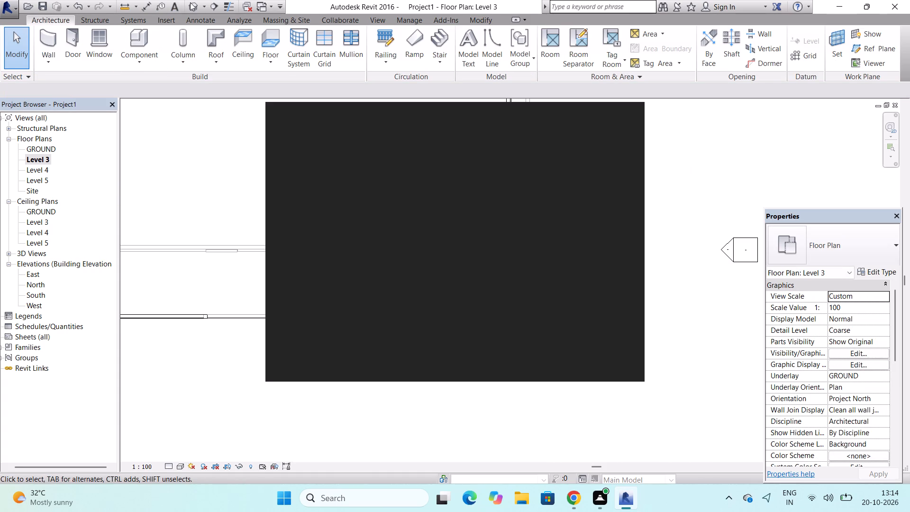
{"action": "left_click", "coordinate": [620, 116]}
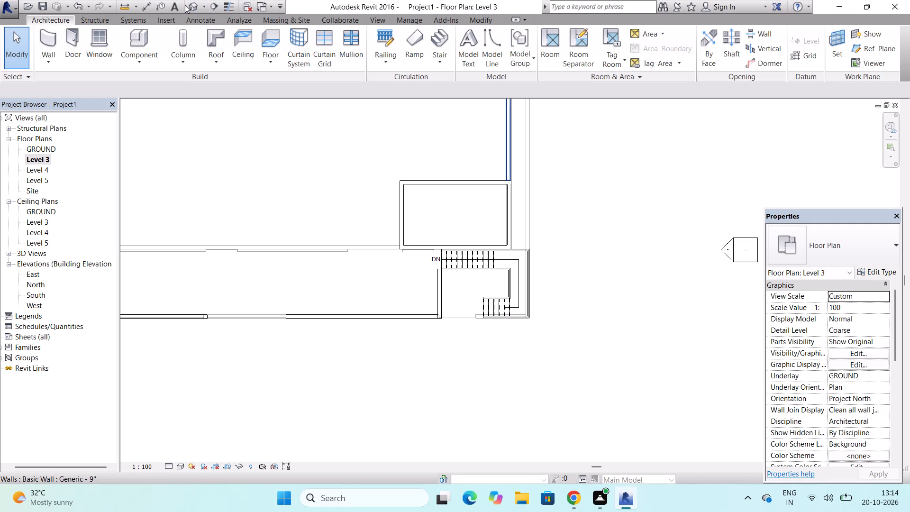
Check the new east wall in 3D, then in the South elevation lower its top to Level 4 for a 10' 0" height.
{"action": "left_click", "coordinate": [189, 5]}
{"action": "scroll", "coordinate": [532, 174], "scroll_direction": "down", "scroll_amount": 4}
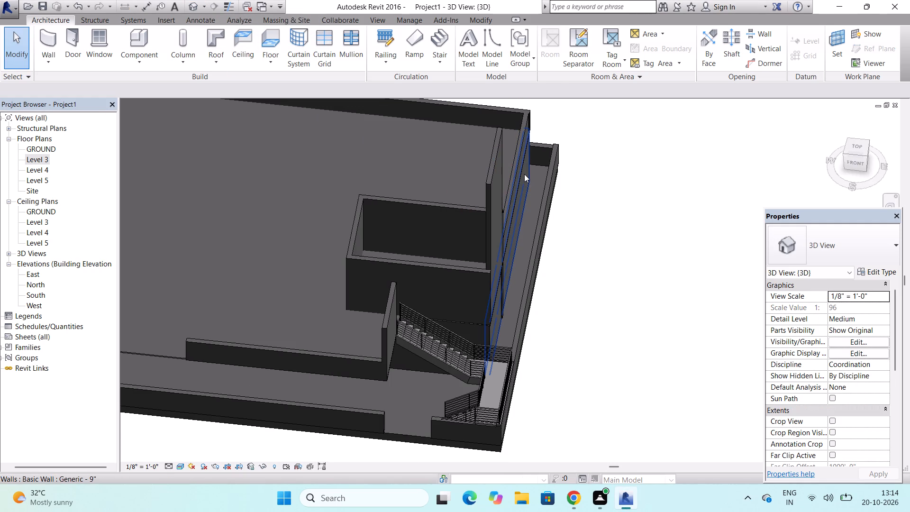
{"action": "scroll", "coordinate": [524, 174], "scroll_direction": "down", "scroll_amount": 5}
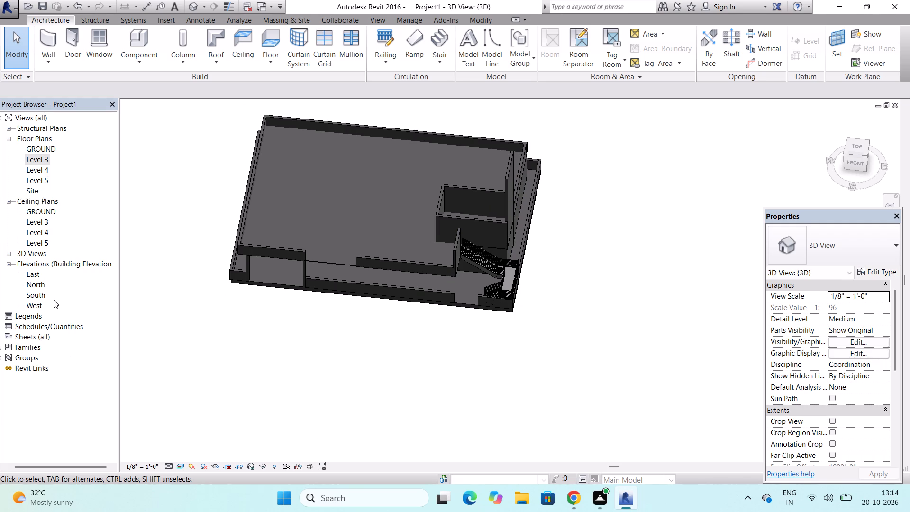
{"action": "double_click", "coordinate": [41, 295]}
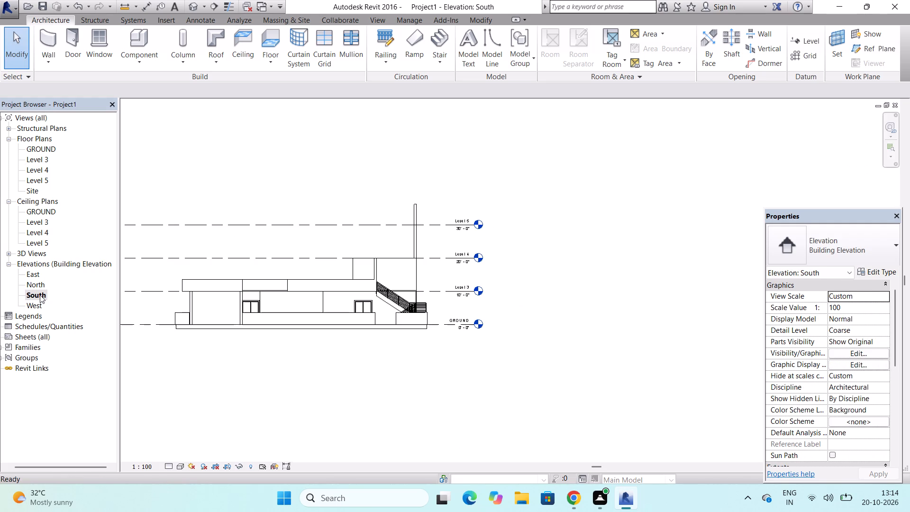
{"action": "left_click", "coordinate": [417, 209]}
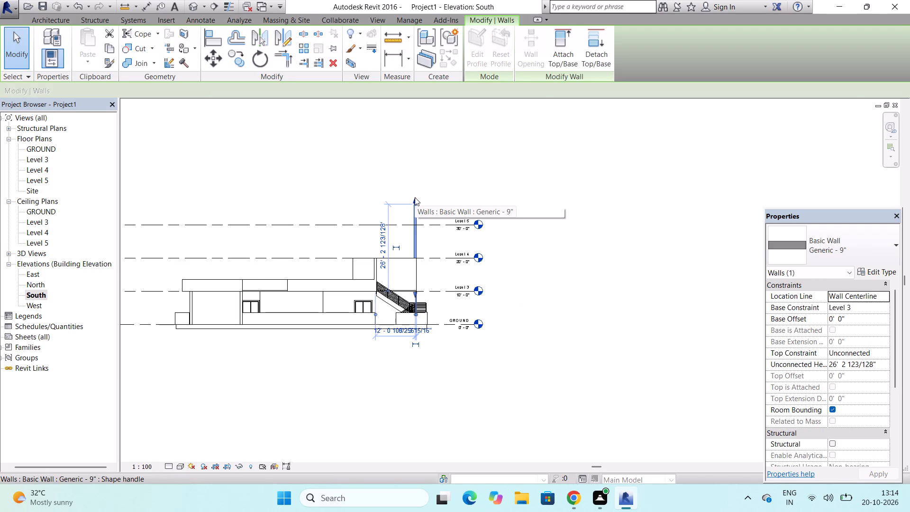
{"action": "left_click_drag", "start_coordinate": [415, 197], "coordinate": [408, 260]}
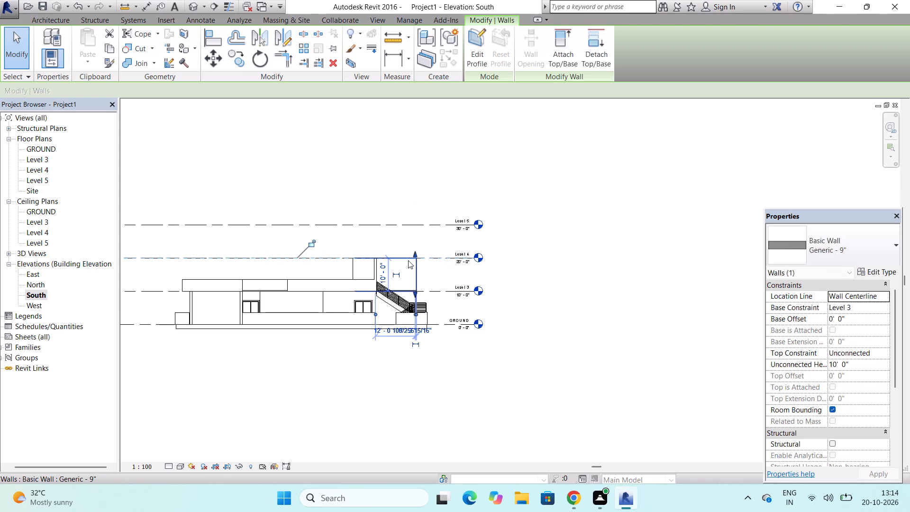
{"action": "key", "text": "Escape"}
{"action": "key", "text": "Escape"}
{"action": "key", "text": "Escape"}
{"action": "key", "text": "Escape"}
{"action": "key", "text": "Escape"}
{"action": "key", "text": "Escape"}
{"action": "key", "text": "Escape"}
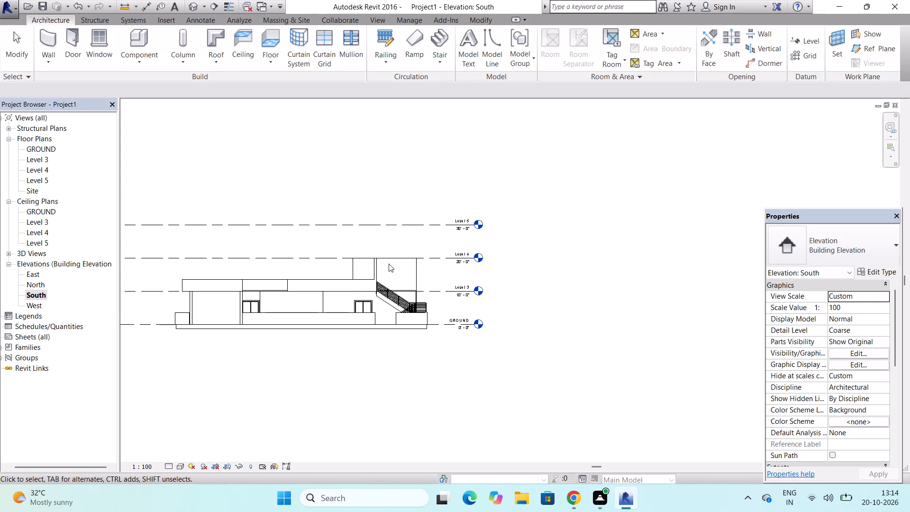
{"action": "scroll", "coordinate": [383, 265], "scroll_direction": "up", "scroll_amount": 4}
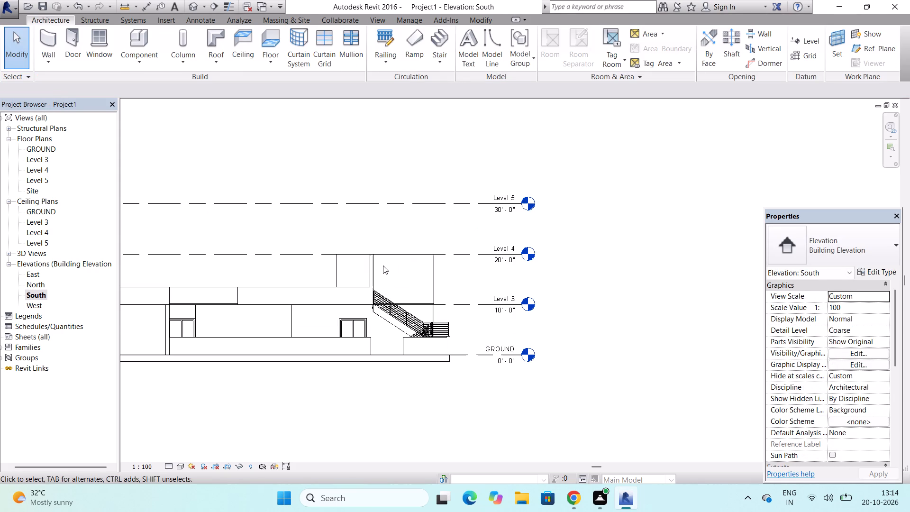
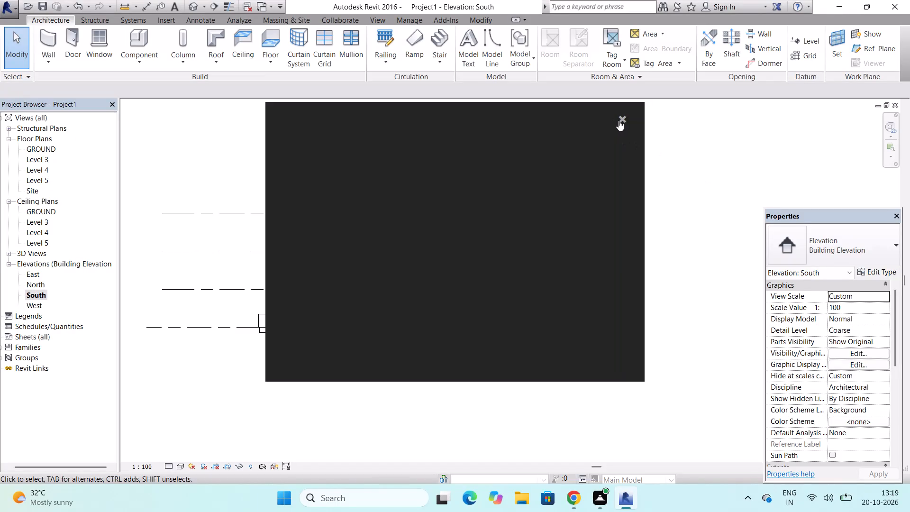
On the Level 4 floor plan, sketch a rectangular 600 x 1200mm grid ceiling about 19' 2" by 11' 10" along the stair-side room's outer wall faces.
{"action": "left_click", "coordinate": [624, 118]}
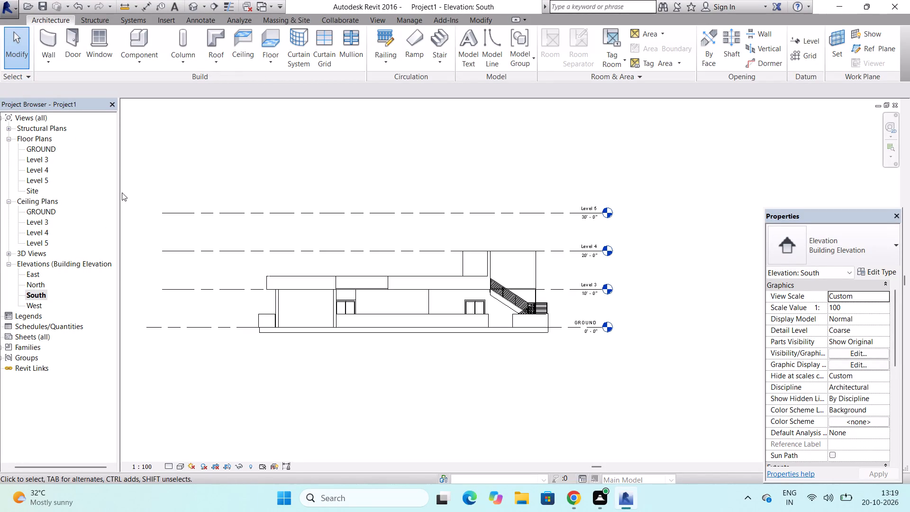
{"action": "double_click", "coordinate": [44, 171]}
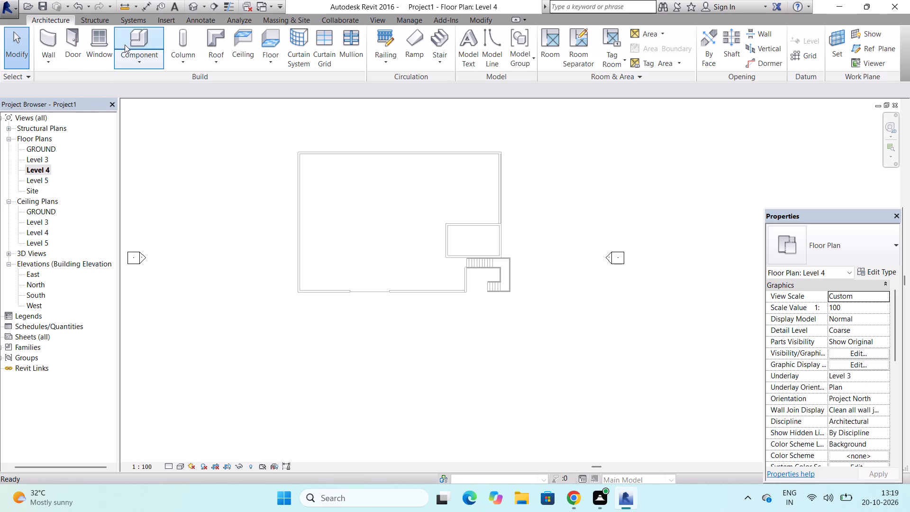
{"action": "left_click", "coordinate": [233, 54]}
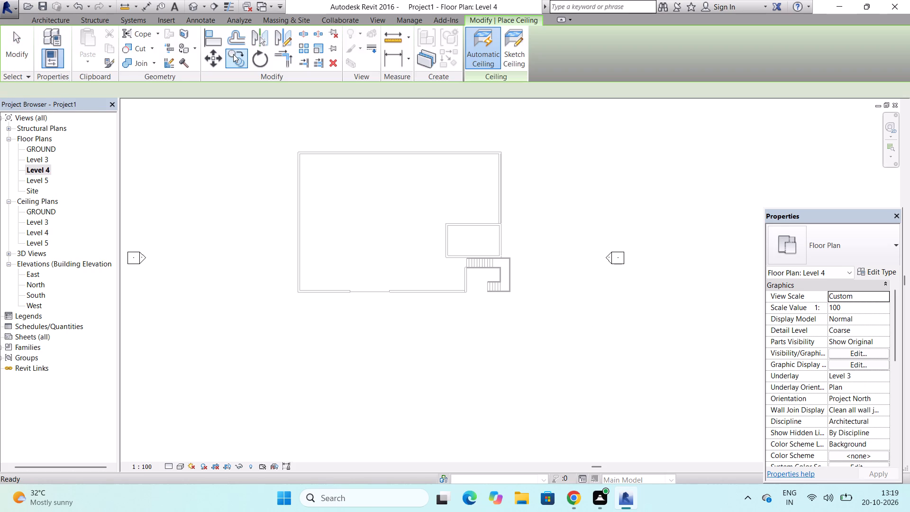
{"action": "scroll", "coordinate": [449, 231], "scroll_direction": "up", "scroll_amount": 4}
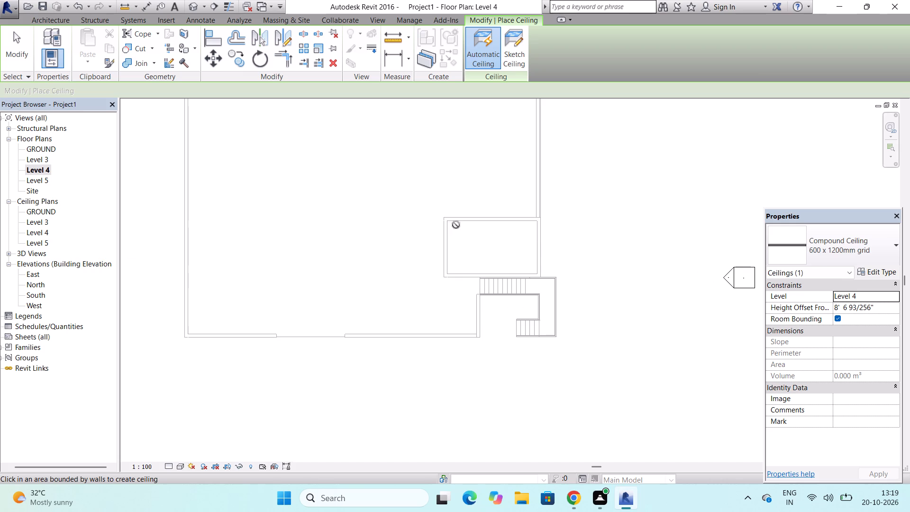
{"action": "left_click", "coordinate": [515, 62]}
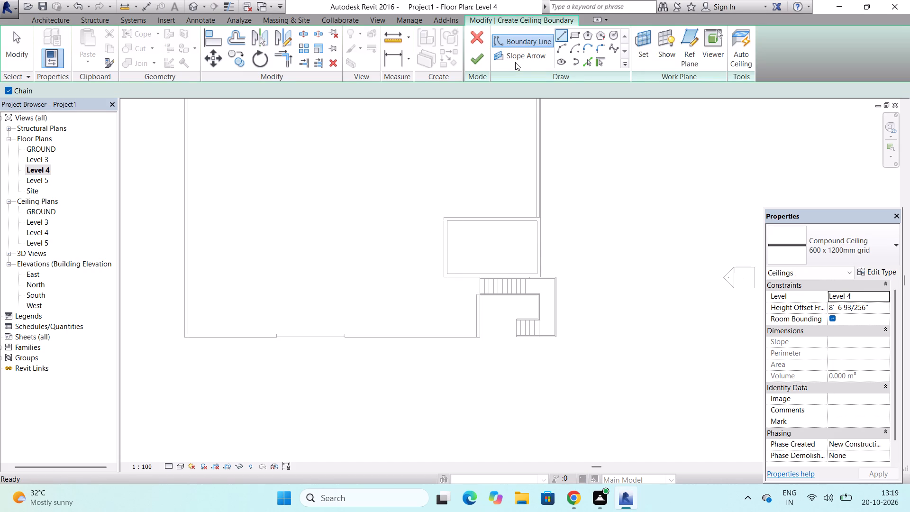
{"action": "left_click", "coordinate": [577, 32]}
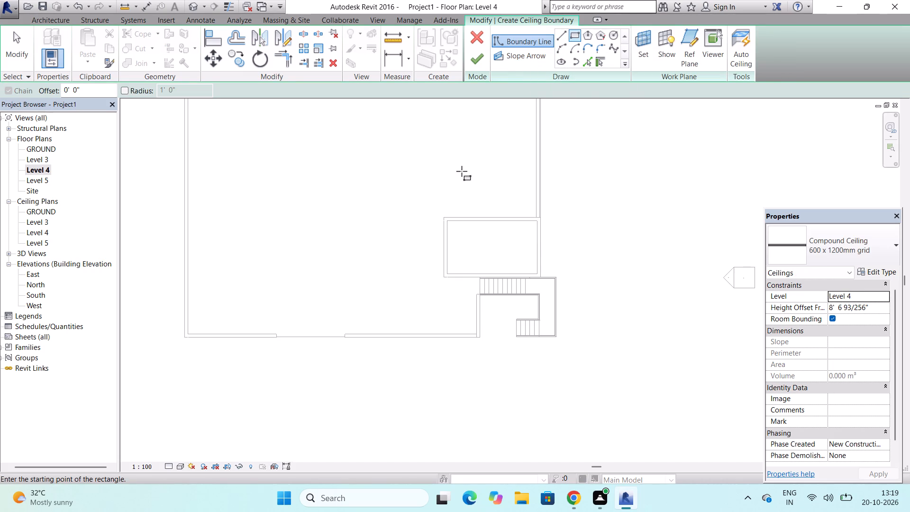
{"action": "scroll", "coordinate": [455, 200], "scroll_direction": "up", "scroll_amount": 4}
{"action": "scroll", "coordinate": [443, 240], "scroll_direction": "up", "scroll_amount": 2}
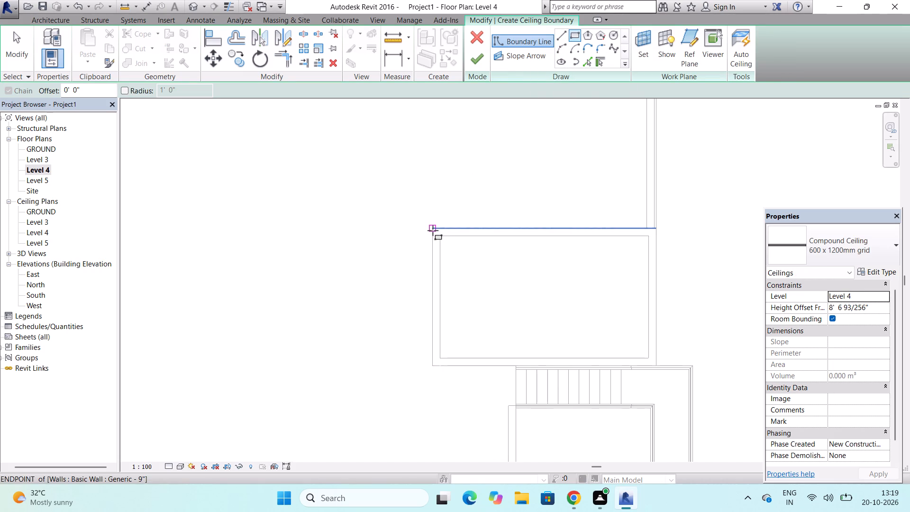
{"action": "left_click", "coordinate": [433, 230]}
{"action": "scroll", "coordinate": [433, 230], "scroll_direction": "down", "scroll_amount": 2}
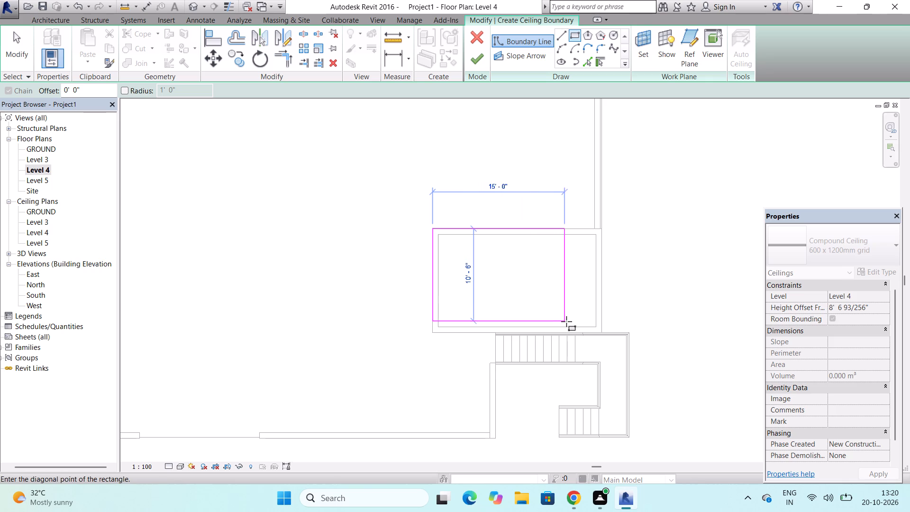
{"action": "scroll", "coordinate": [571, 321], "scroll_direction": "up", "scroll_amount": 3}
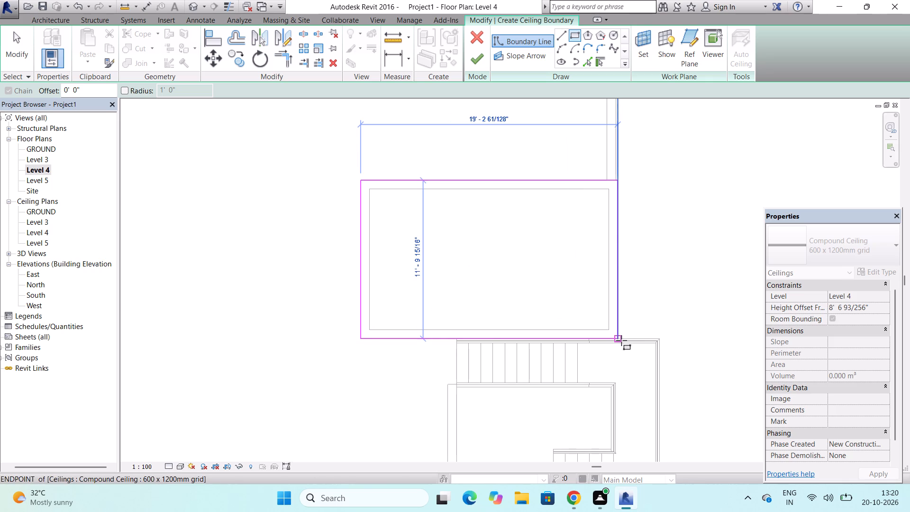
{"action": "left_click", "coordinate": [621, 340]}
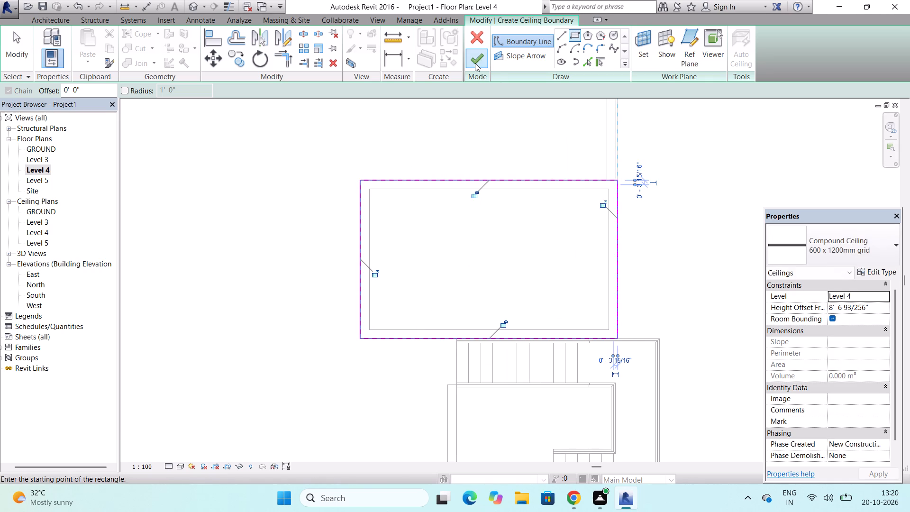
{"action": "left_click", "coordinate": [475, 63]}
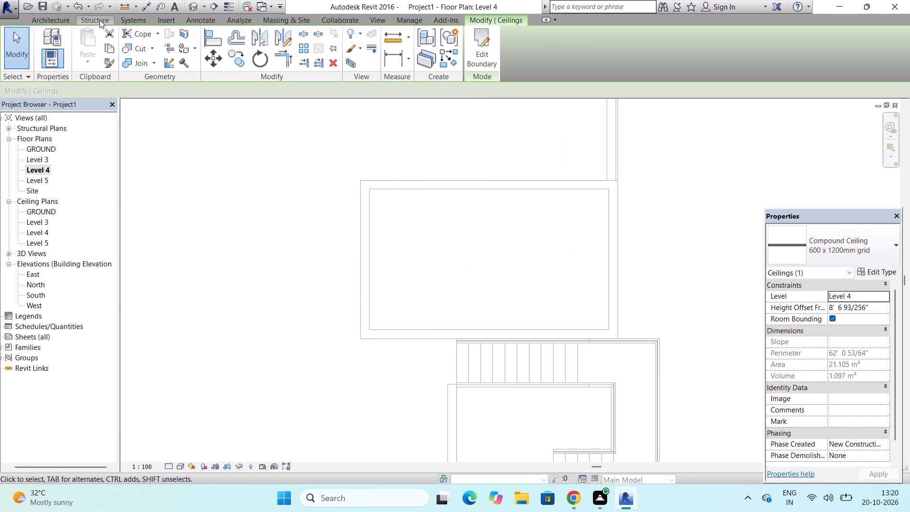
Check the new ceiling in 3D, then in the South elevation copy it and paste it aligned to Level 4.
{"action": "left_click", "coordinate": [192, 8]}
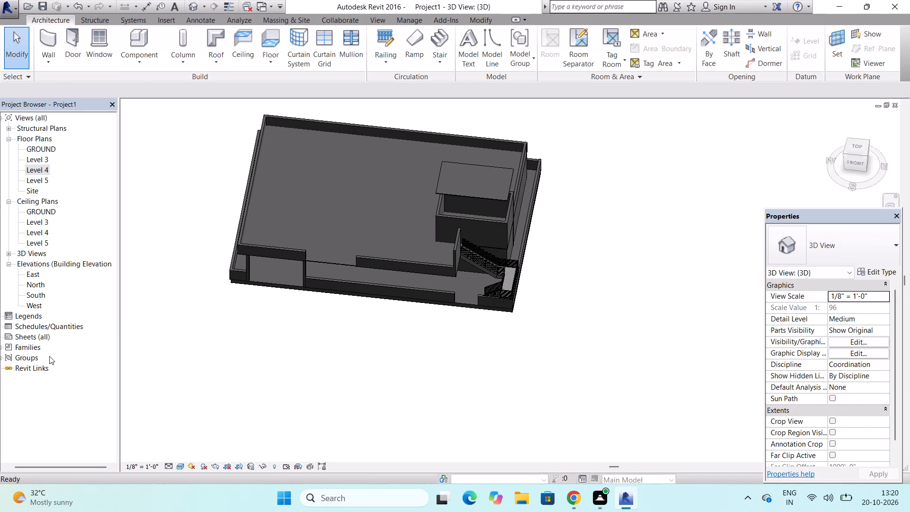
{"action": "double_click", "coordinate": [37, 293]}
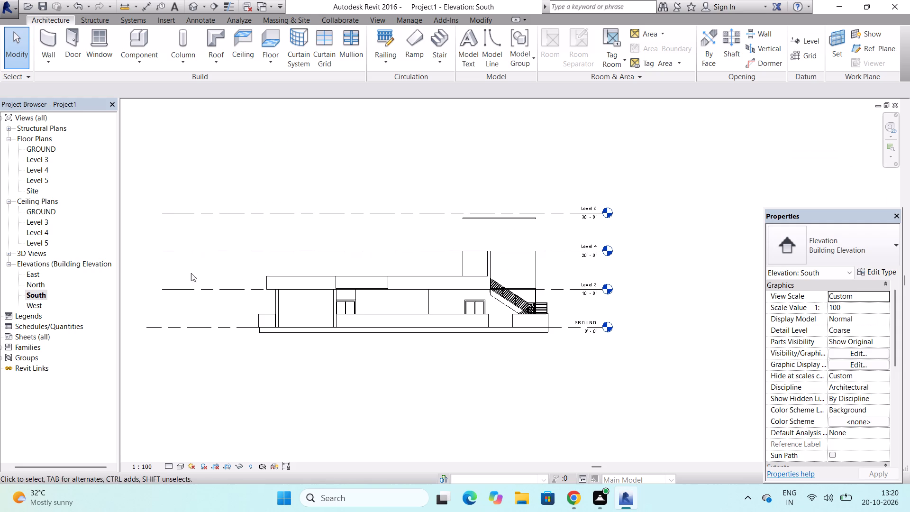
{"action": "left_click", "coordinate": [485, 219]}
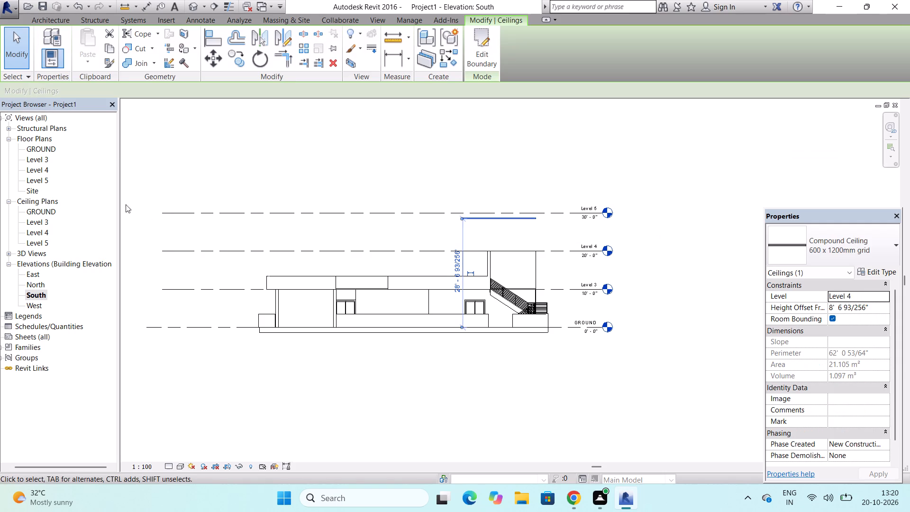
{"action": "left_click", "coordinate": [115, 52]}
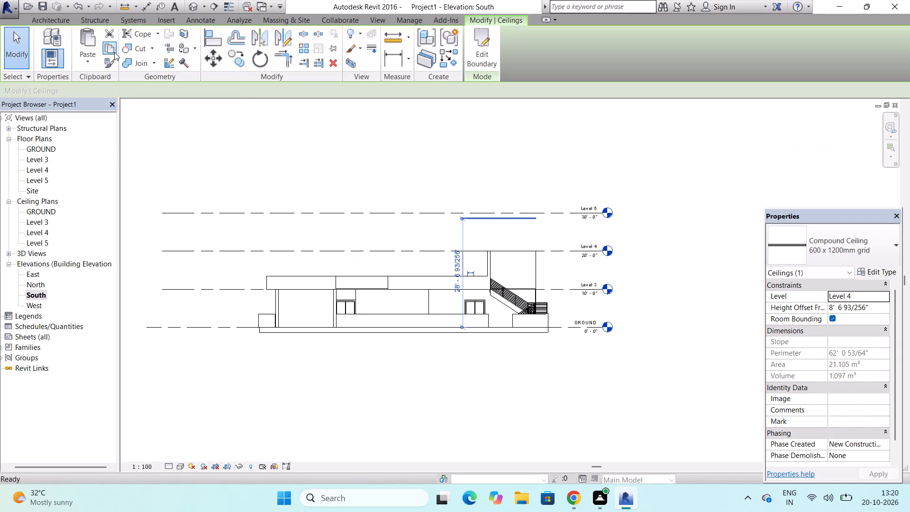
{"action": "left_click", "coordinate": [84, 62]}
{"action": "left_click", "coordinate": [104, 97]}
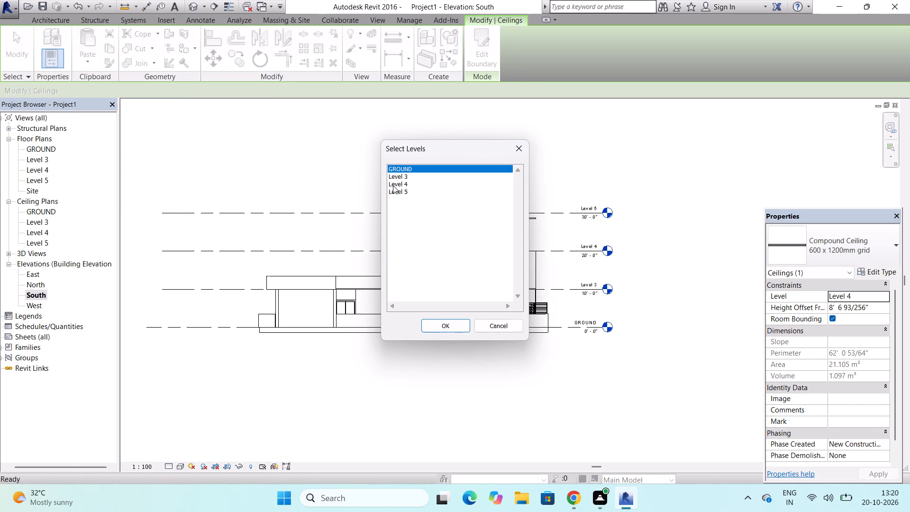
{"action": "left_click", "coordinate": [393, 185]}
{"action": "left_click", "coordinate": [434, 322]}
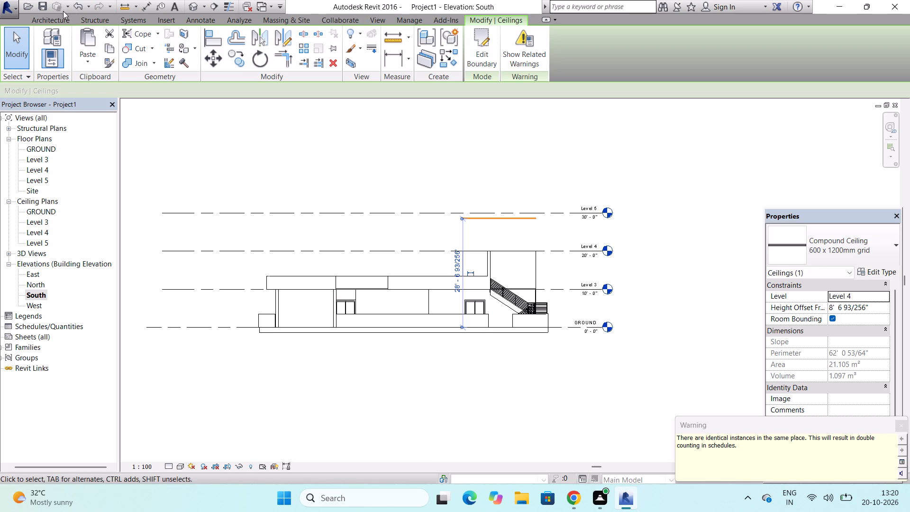
Copy the stair-side room's ceiling and paste it aligned to Level 3, dismissing the notification card.
{"action": "left_click", "coordinate": [114, 46]}
{"action": "left_click", "coordinate": [94, 52]}
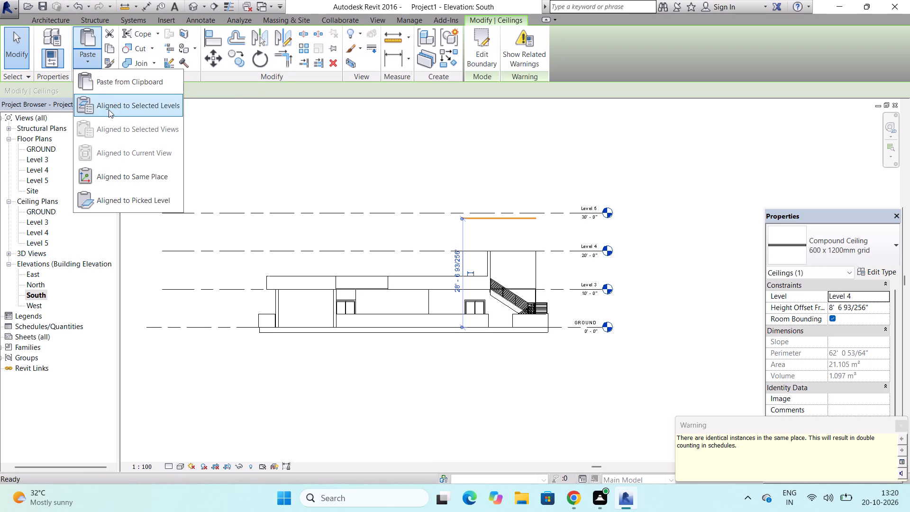
{"action": "left_click", "coordinate": [109, 110]}
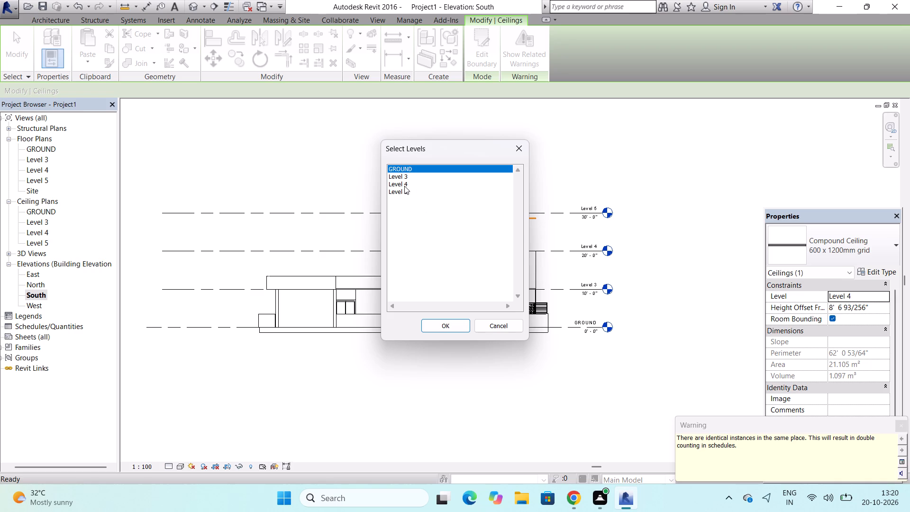
{"action": "left_click", "coordinate": [403, 176]}
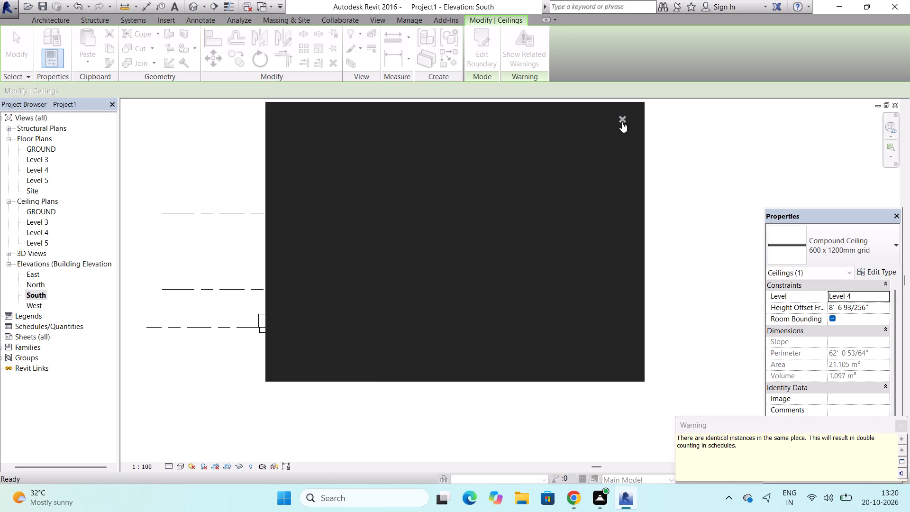
{"action": "left_click", "coordinate": [623, 120]}
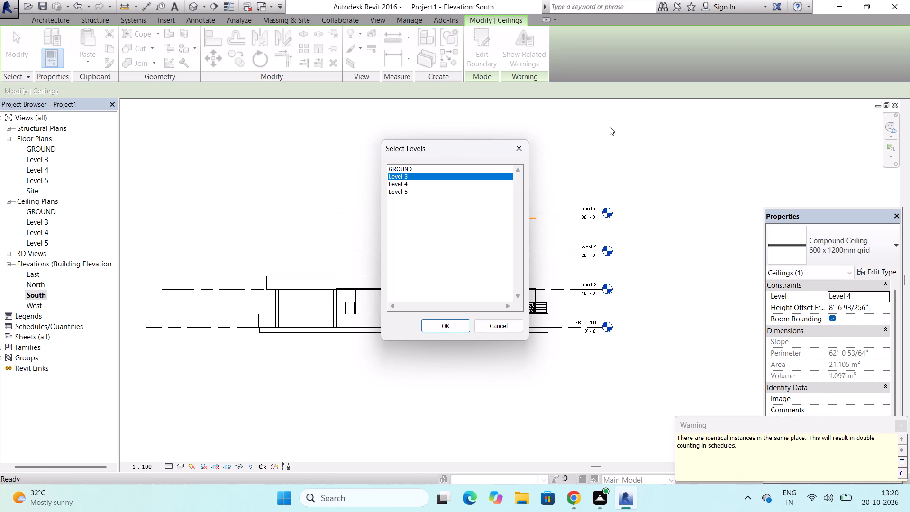
{"action": "left_click", "coordinate": [454, 329]}
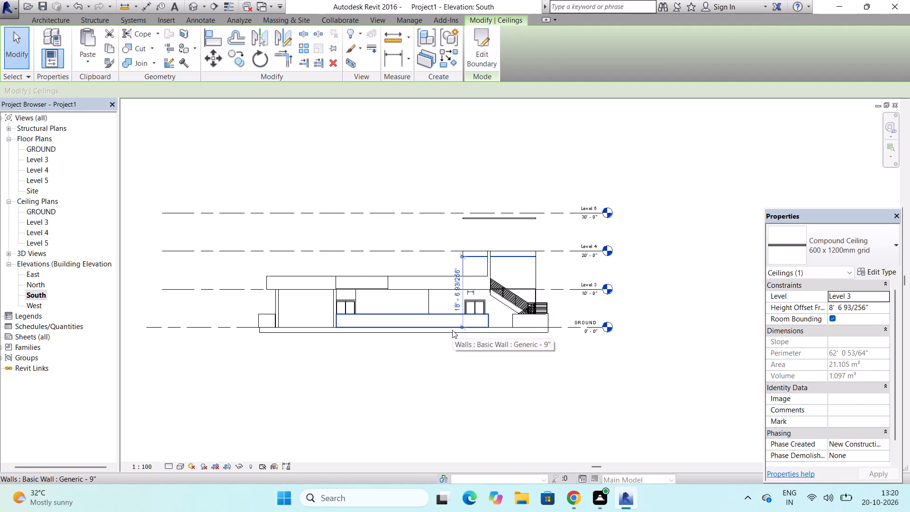
{"action": "key", "text": "Escape"}
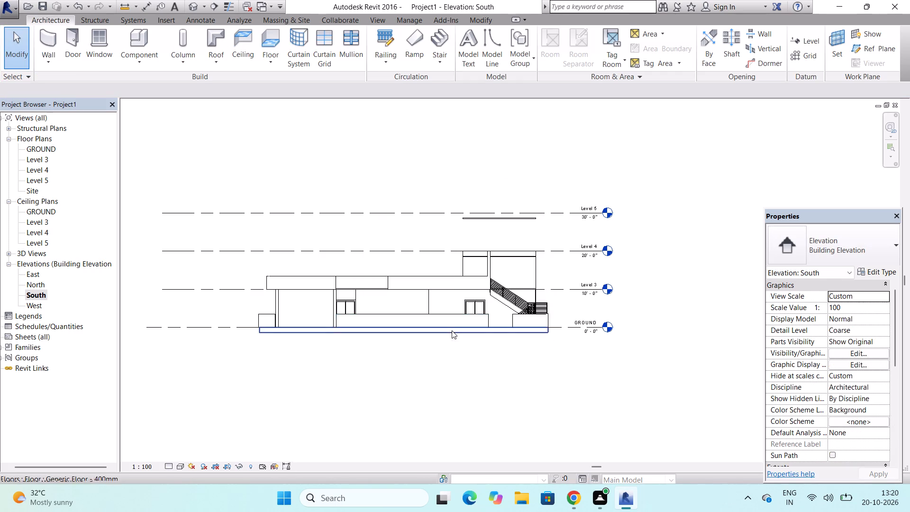
Delete both overlapping ceilings just below Level 5 in the South elevation.
{"action": "left_click", "coordinate": [498, 218]}
{"action": "key", "text": "Delete"}
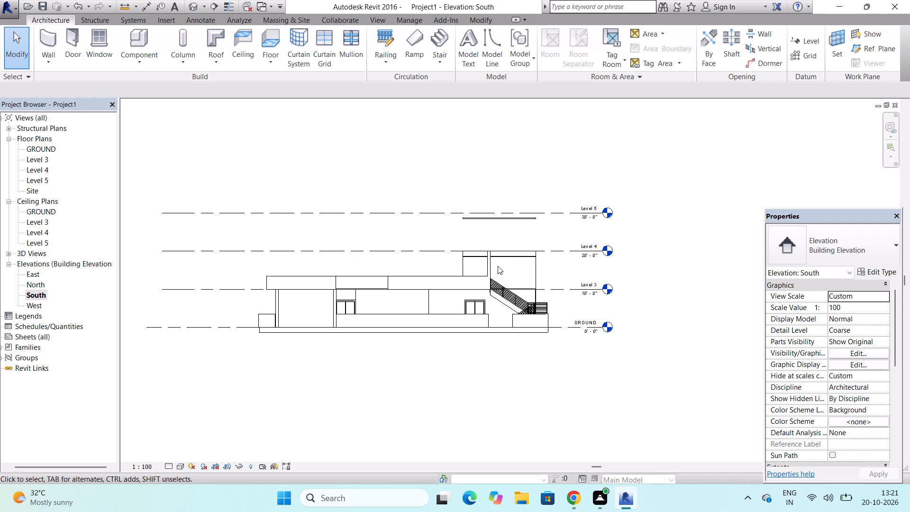
{"action": "left_click", "coordinate": [504, 215]}
{"action": "key", "text": "Delete"}
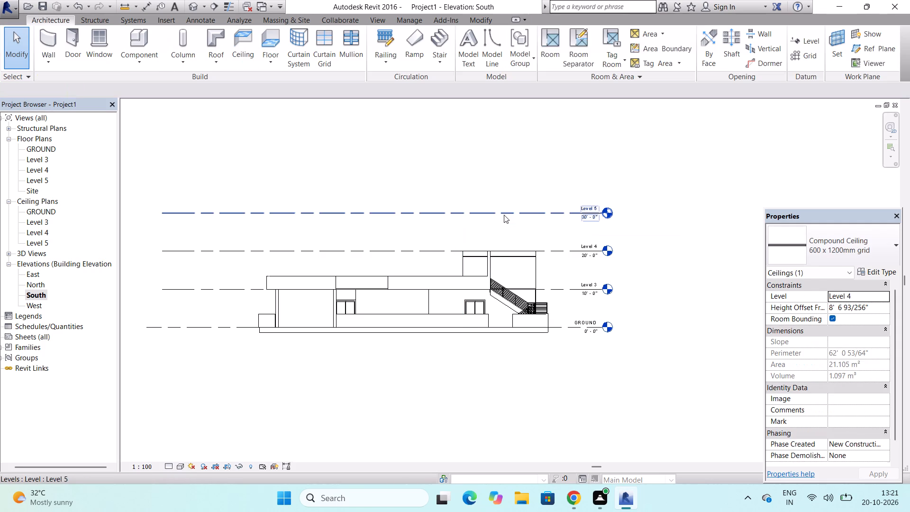
Move the stair-side room's remaining ceiling up about 1' 3 5/8" so its top face meets the wall tops at Level 4.
{"action": "scroll", "coordinate": [495, 259], "scroll_direction": "up", "scroll_amount": 7}
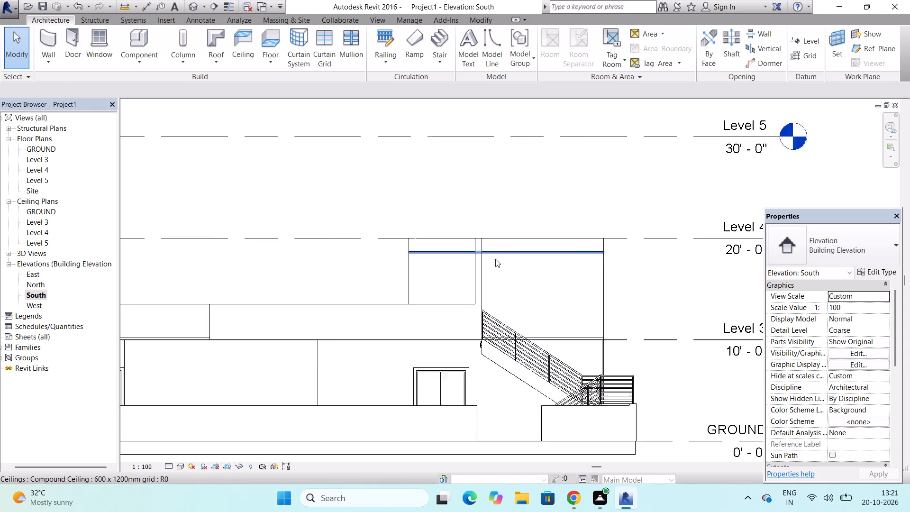
{"action": "scroll", "coordinate": [495, 259], "scroll_direction": "up", "scroll_amount": 2}
{"action": "left_click", "coordinate": [500, 248]}
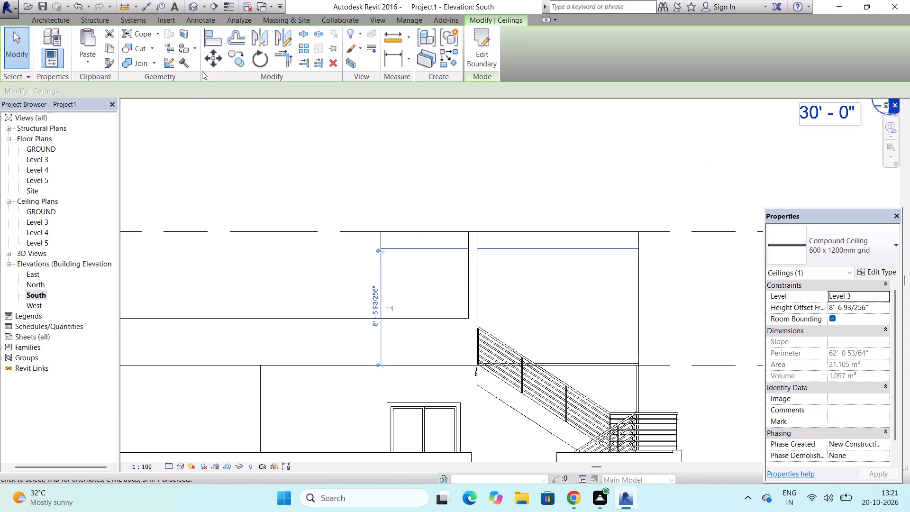
{"action": "left_click", "coordinate": [214, 60]}
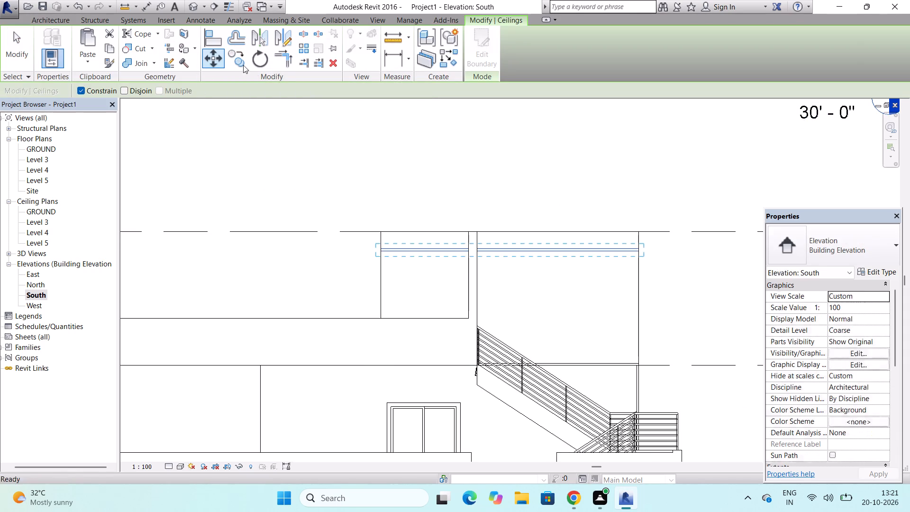
{"action": "scroll", "coordinate": [474, 265], "scroll_direction": "up", "scroll_amount": 4}
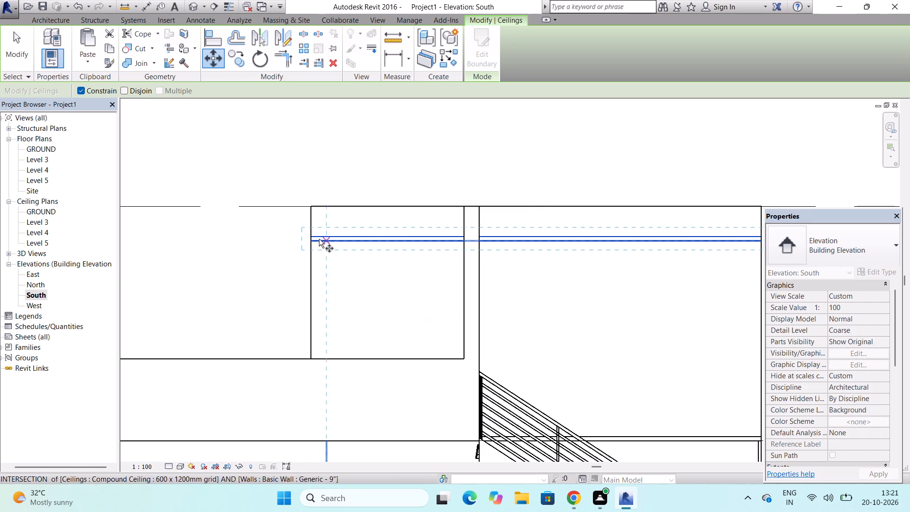
{"action": "left_click", "coordinate": [309, 235]}
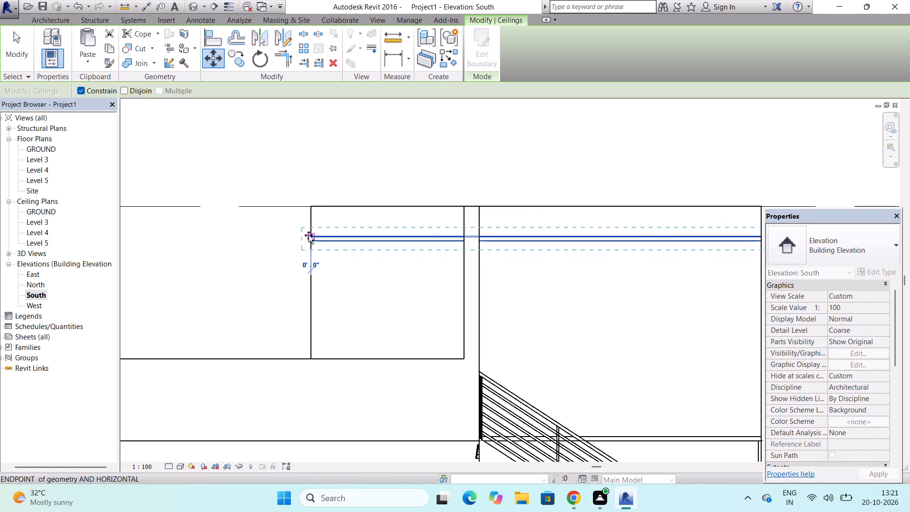
{"action": "left_click", "coordinate": [312, 205]}
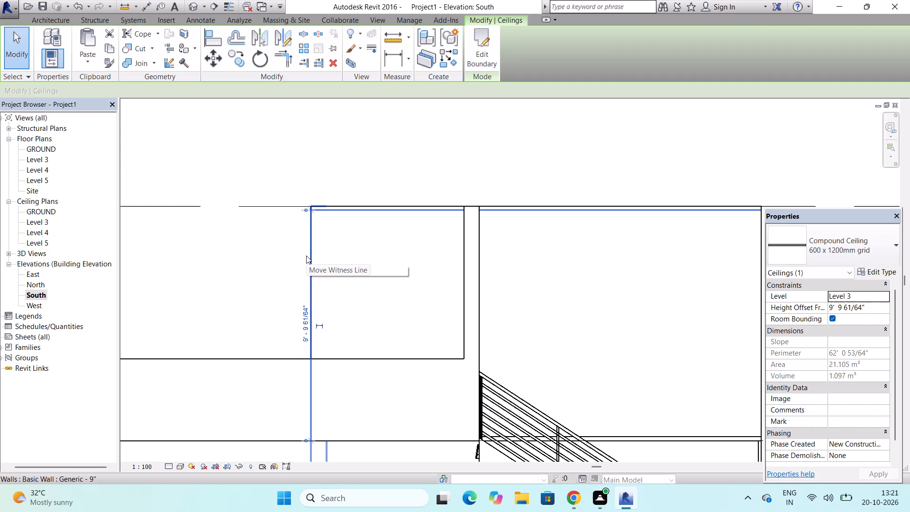
{"action": "key", "text": "Escape"}
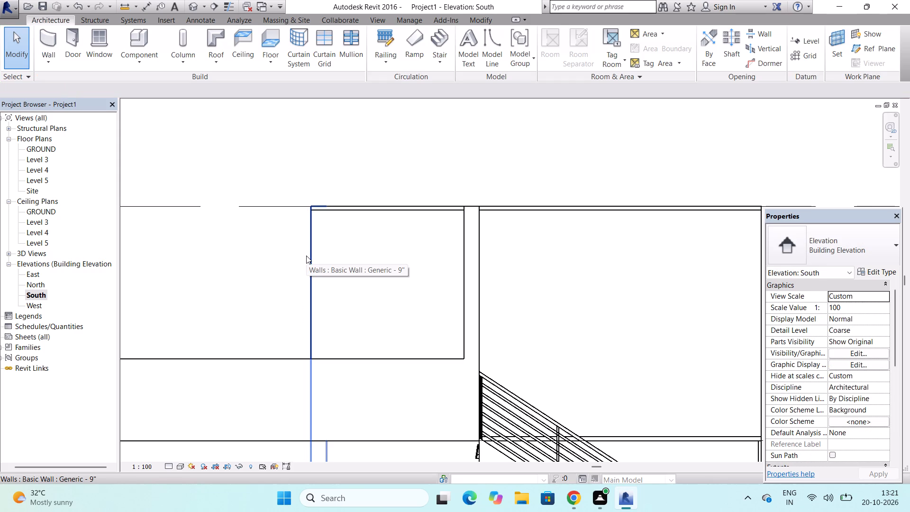
Move the ceiling up about 2" more so its underside rests on the wall tops, 10' 0" above Level 3, dismissing the notification card.
{"action": "left_click", "coordinate": [315, 206]}
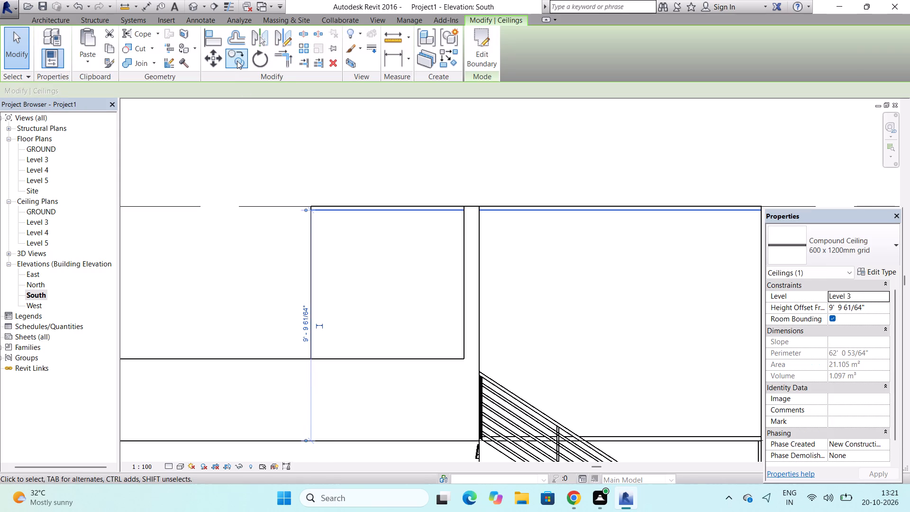
{"action": "left_click", "coordinate": [213, 61]}
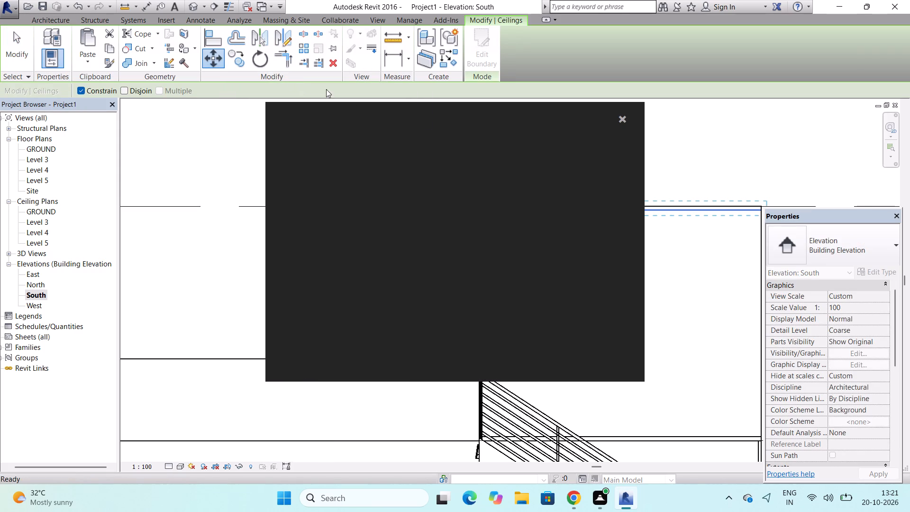
{"action": "left_click", "coordinate": [625, 118]}
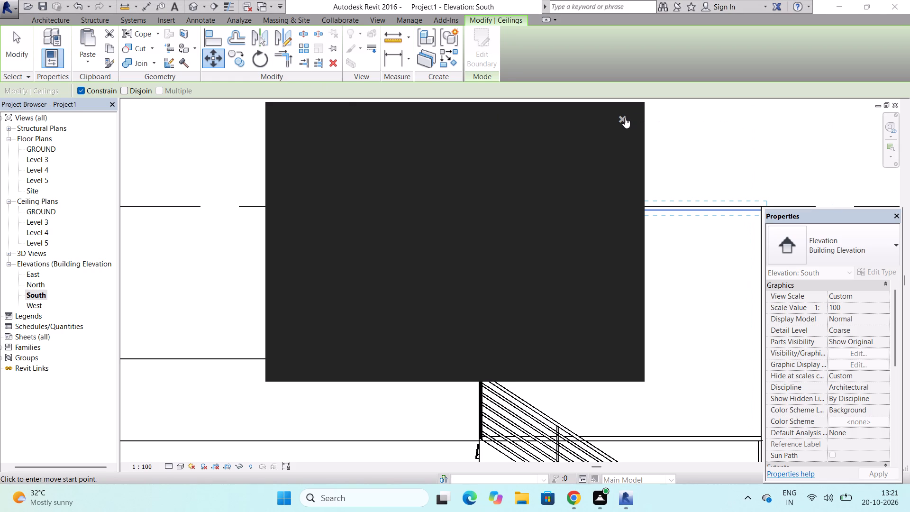
{"action": "scroll", "coordinate": [318, 211], "scroll_direction": "up", "scroll_amount": 5}
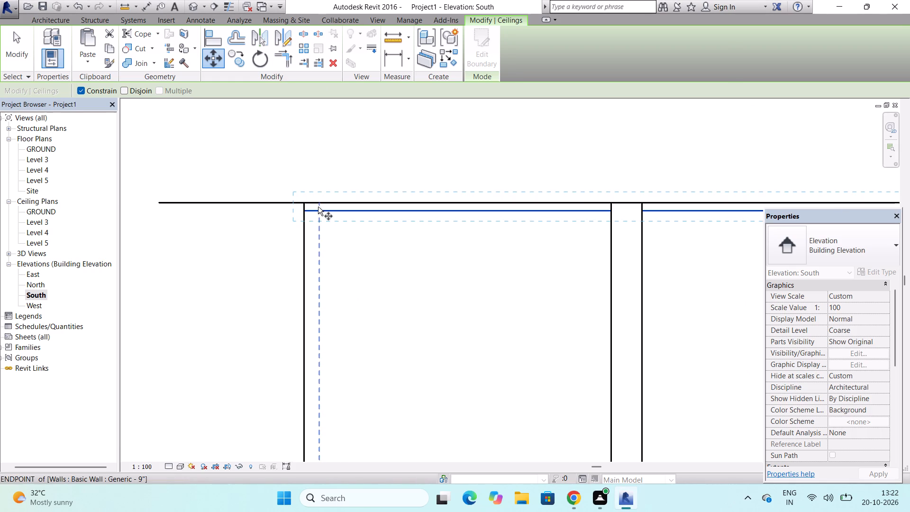
{"action": "left_click", "coordinate": [307, 209]}
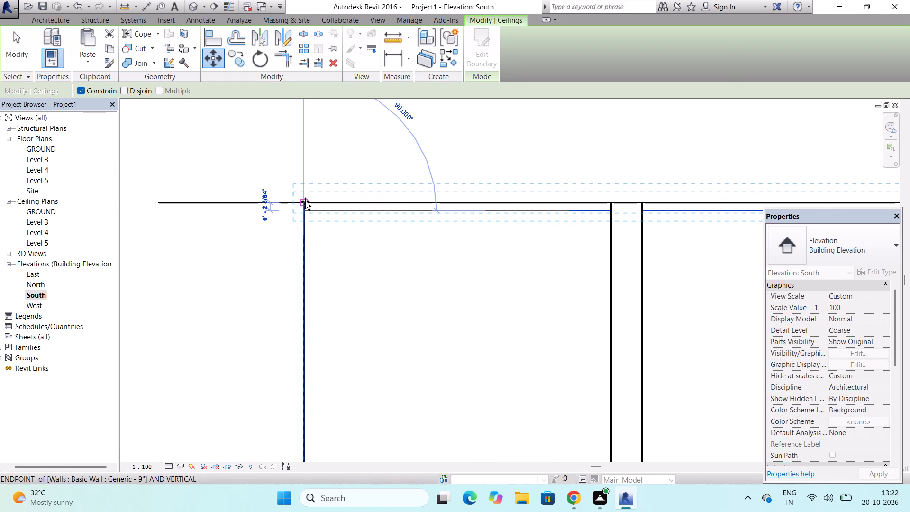
{"action": "left_click", "coordinate": [305, 201]}
{"action": "scroll", "coordinate": [304, 222], "scroll_direction": "down", "scroll_amount": 8}
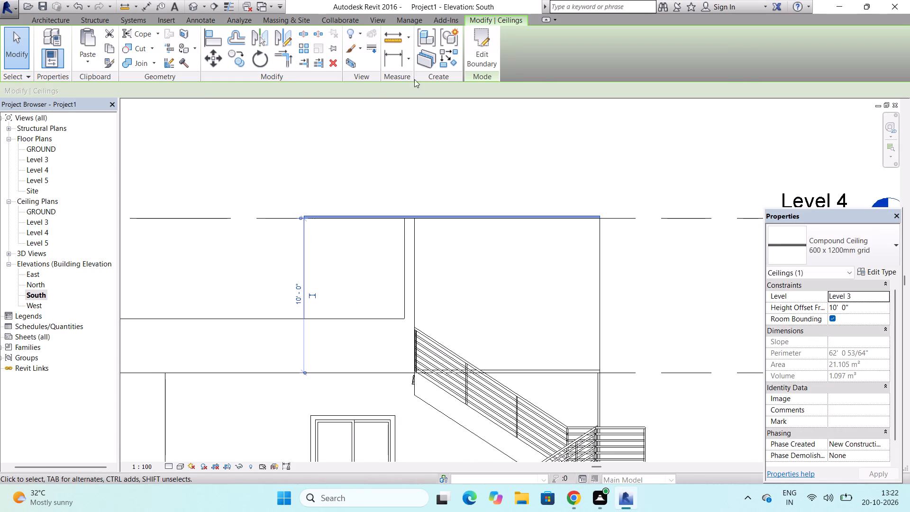
{"action": "key", "text": "Escape"}
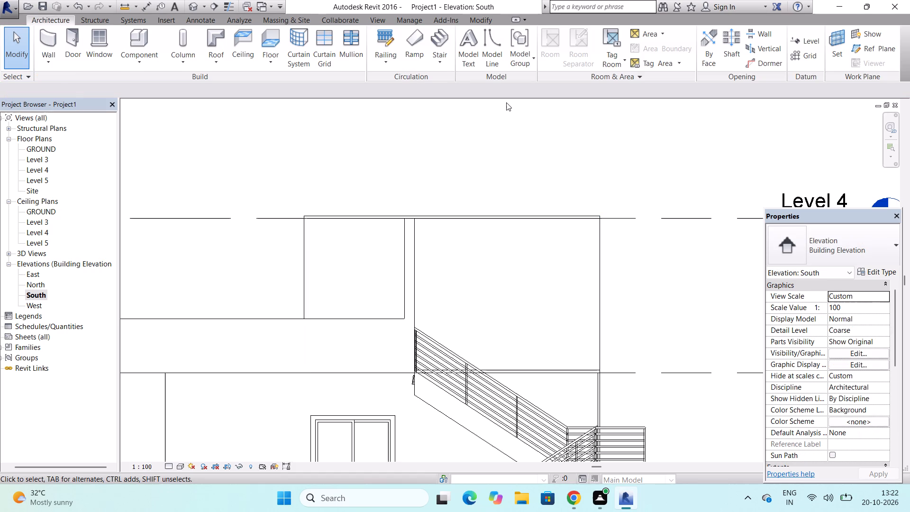
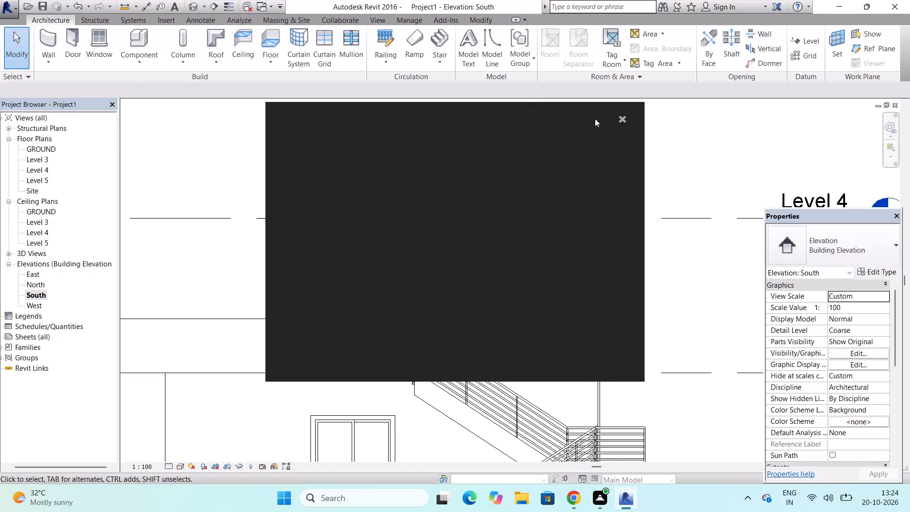
Dismiss the notification card and start an in-place model in the Walls category, keeping the default name.
{"action": "left_click", "coordinate": [623, 122]}
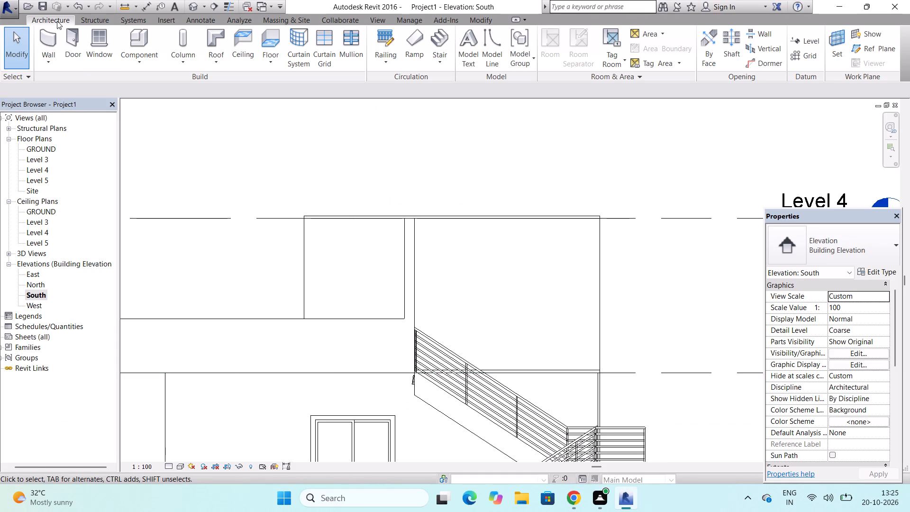
{"action": "left_click", "coordinate": [53, 36]}
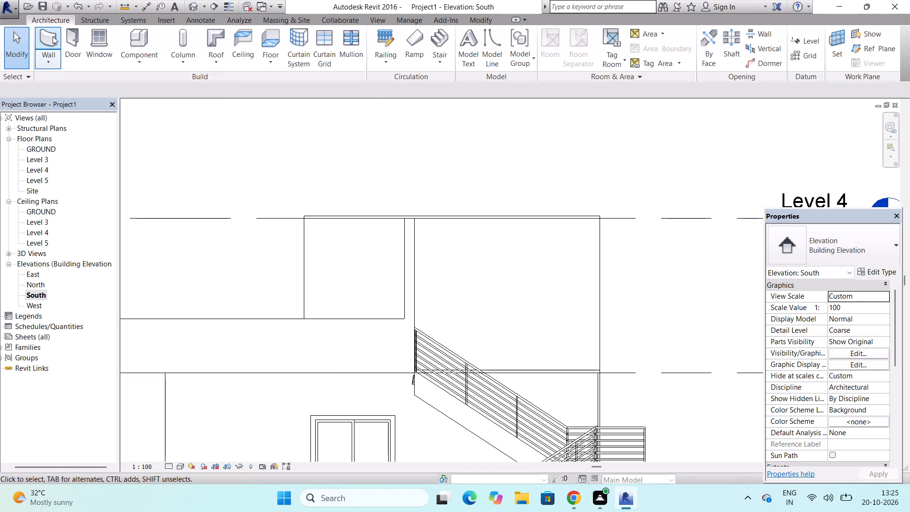
{"action": "left_click", "coordinate": [151, 64]}
{"action": "left_click", "coordinate": [151, 103]}
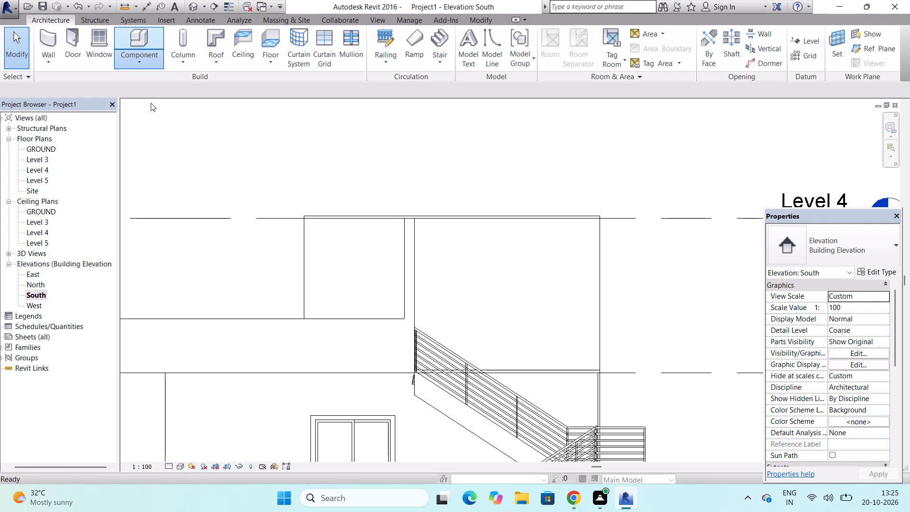
{"action": "scroll", "coordinate": [496, 205], "scroll_direction": "down", "scroll_amount": 19}
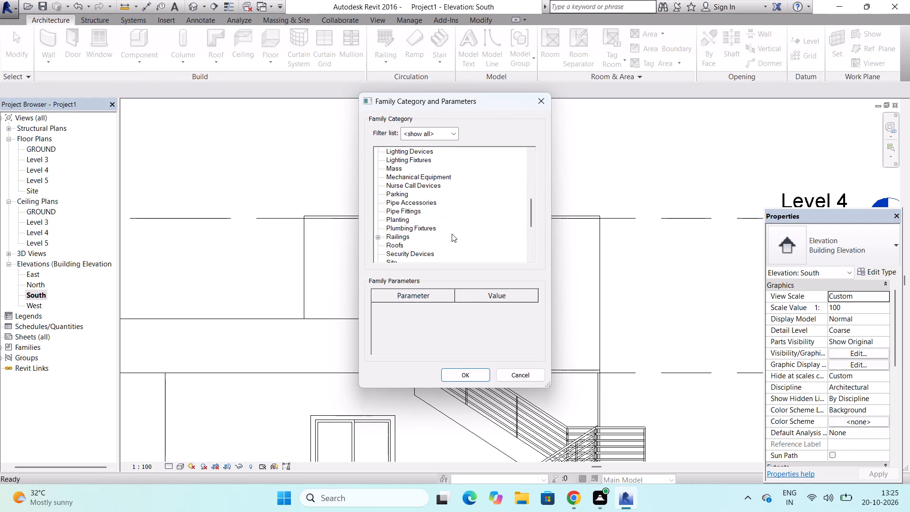
{"action": "scroll", "coordinate": [452, 234], "scroll_direction": "down", "scroll_amount": 16}
{"action": "left_click", "coordinate": [391, 245]}
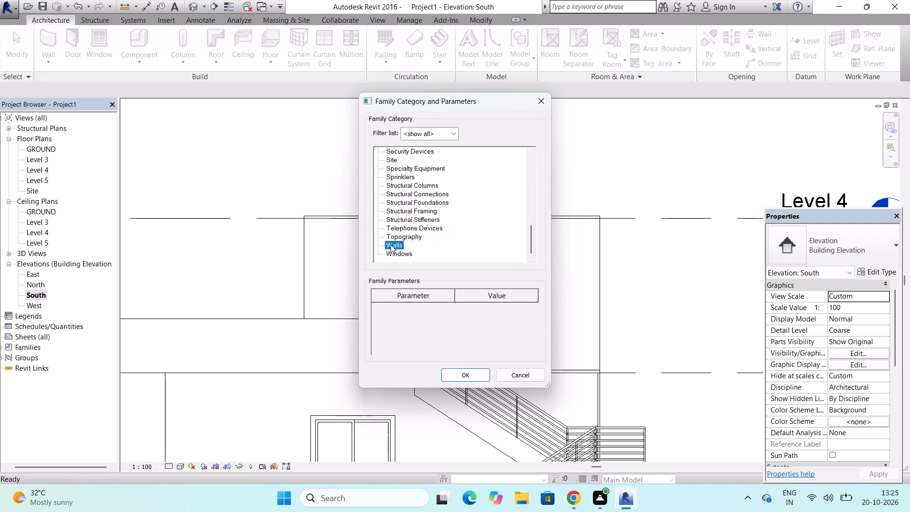
{"action": "left_click", "coordinate": [455, 376]}
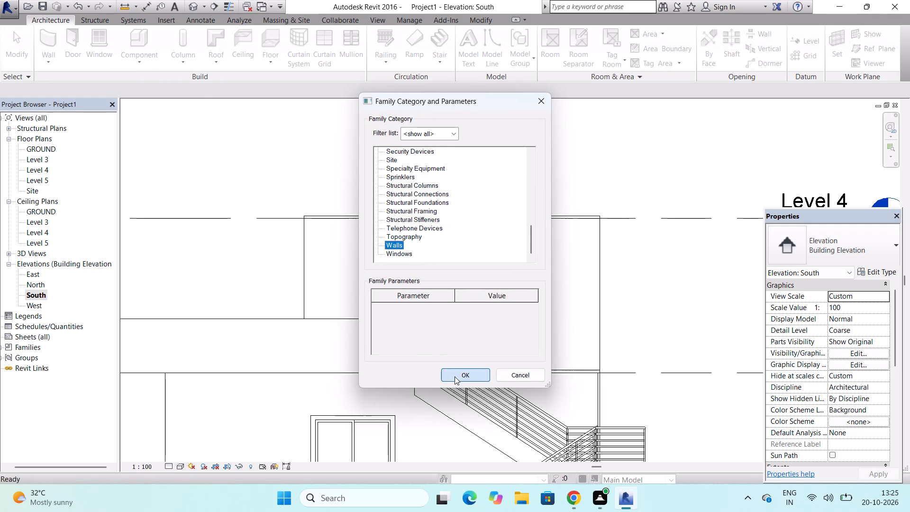
{"action": "left_click", "coordinate": [460, 267]}
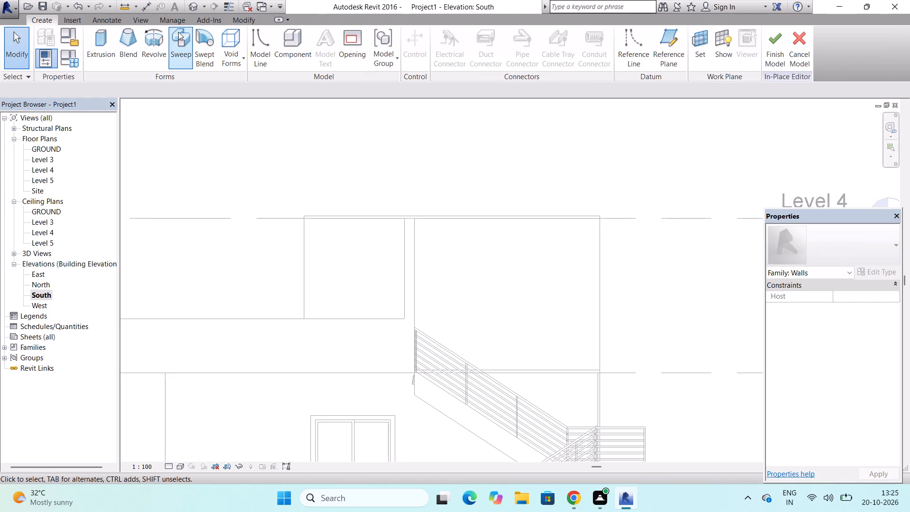
Set the work plane by picking the stair-side room's Generic - 9" wall.
{"action": "left_click", "coordinate": [704, 51]}
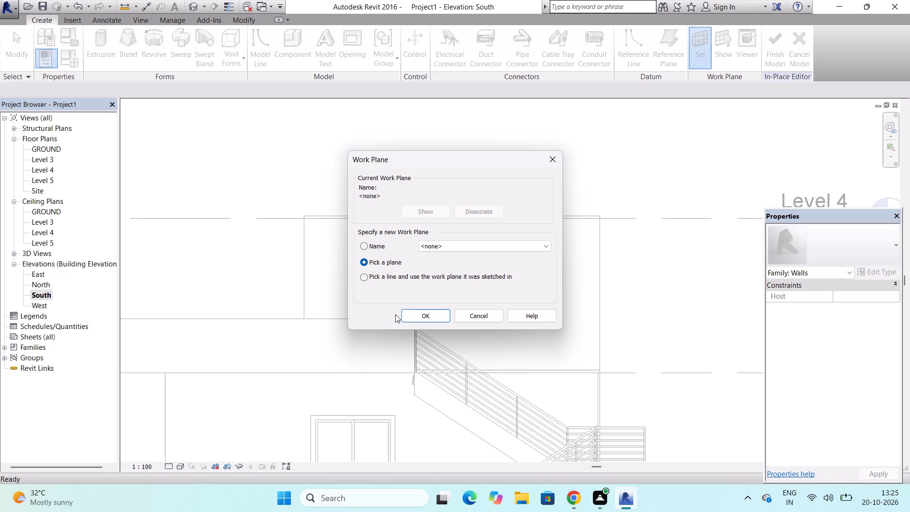
{"action": "left_click", "coordinate": [406, 314]}
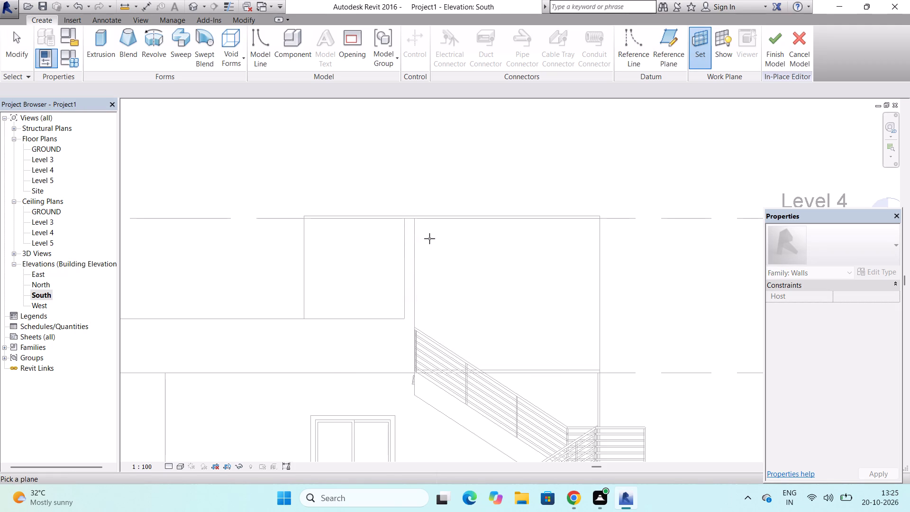
{"action": "left_click", "coordinate": [597, 264]}
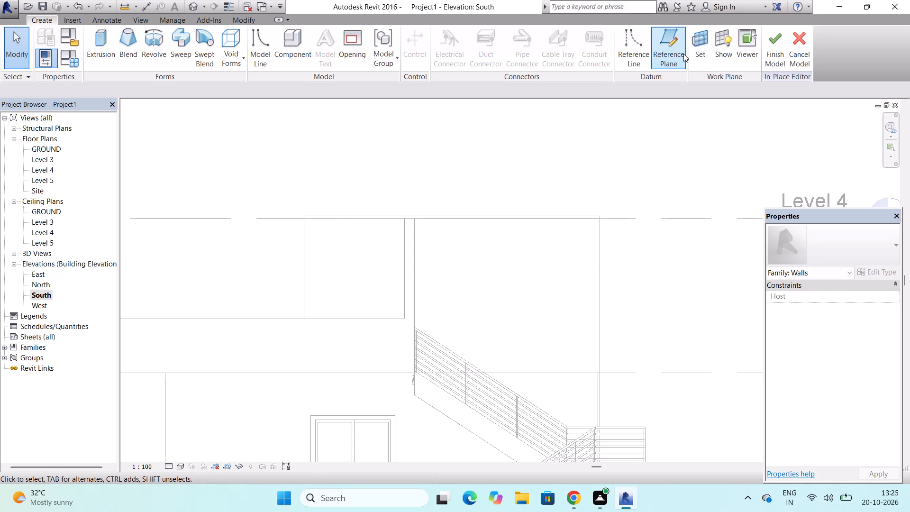
Start an extrusion and sketch its top edge, about 12' 2" long, along the ceiling's top to the outer corner, dismissing the notification card.
{"action": "left_click", "coordinate": [100, 48]}
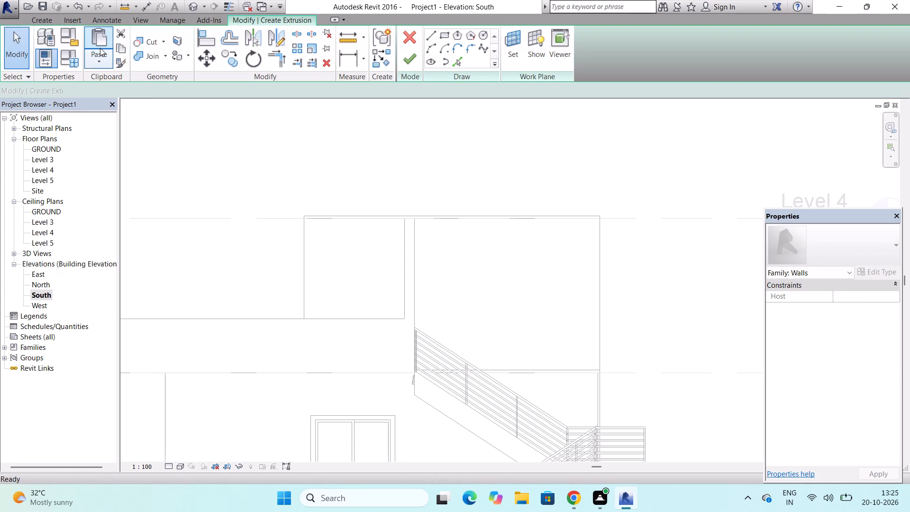
{"action": "left_click", "coordinate": [436, 32]}
{"action": "scroll", "coordinate": [415, 222], "scroll_direction": "up", "scroll_amount": 7}
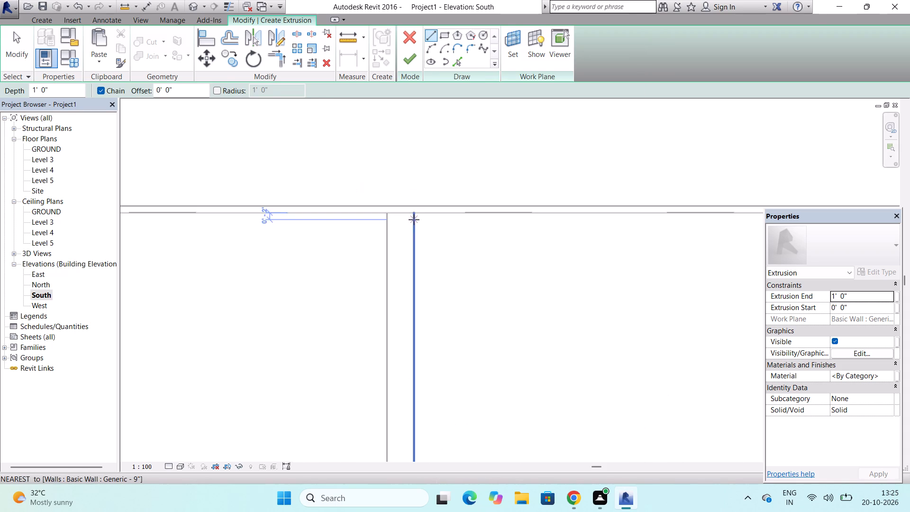
{"action": "left_click", "coordinate": [407, 208]}
{"action": "scroll", "coordinate": [407, 208], "scroll_direction": "down", "scroll_amount": 7}
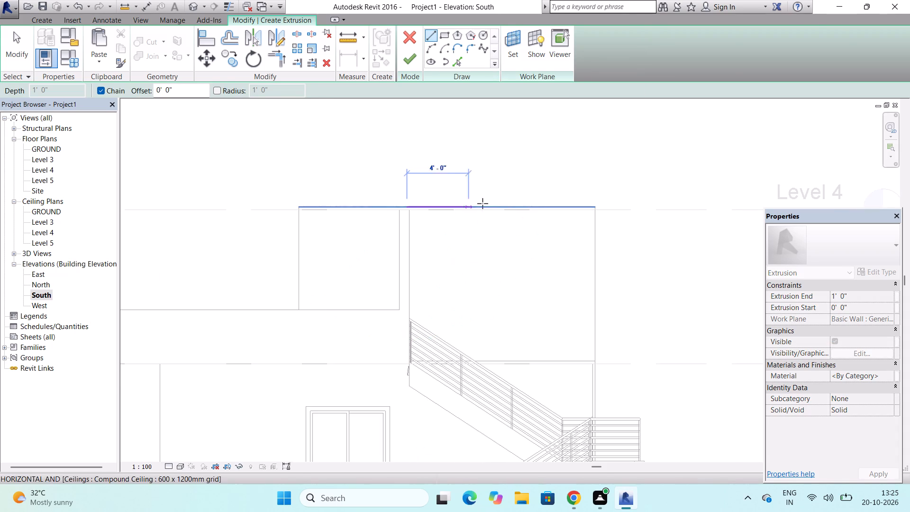
{"action": "left_click", "coordinate": [591, 211]}
{"action": "scroll", "coordinate": [591, 211], "scroll_direction": "down", "scroll_amount": 2}
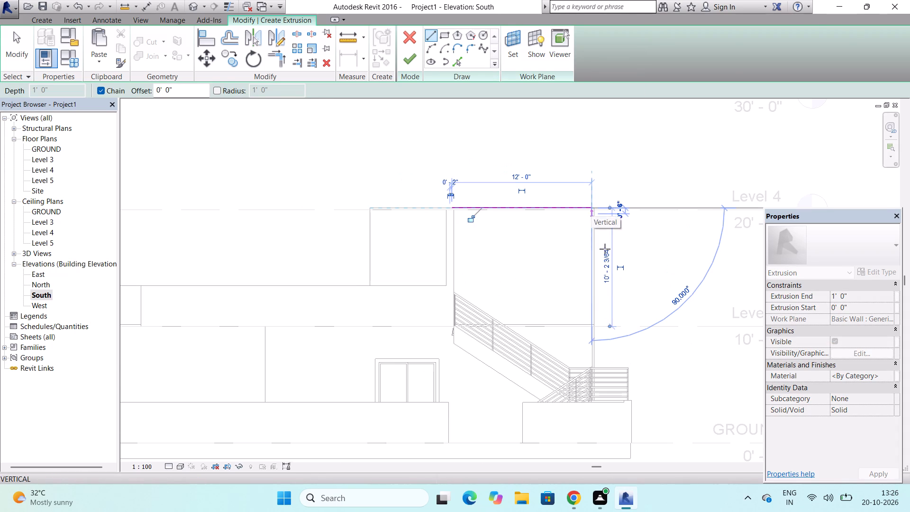
{"action": "scroll", "coordinate": [594, 317], "scroll_direction": "up", "scroll_amount": 6}
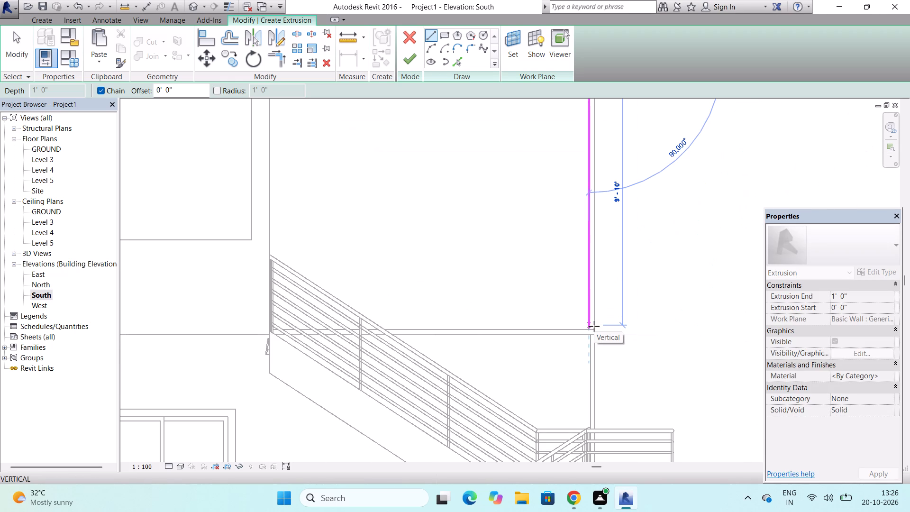
{"action": "scroll", "coordinate": [596, 329], "scroll_direction": "down", "scroll_amount": 5}
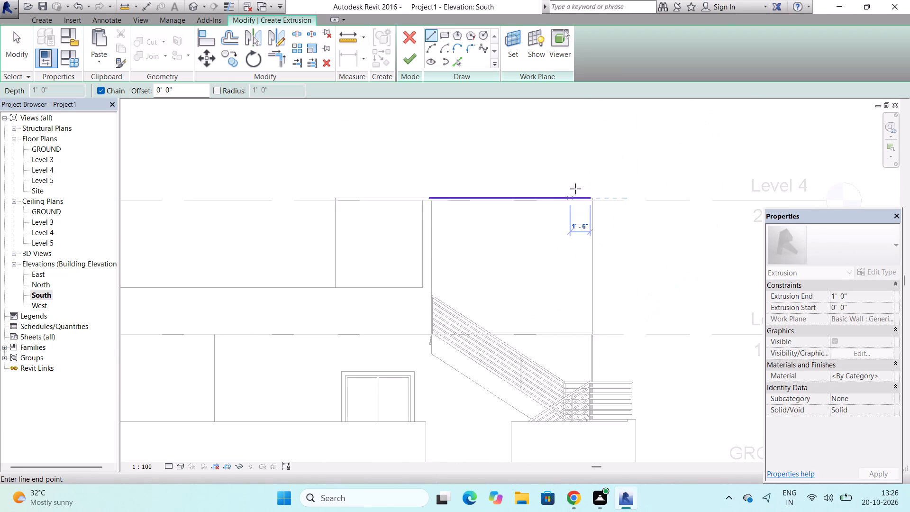
{"action": "scroll", "coordinate": [583, 171], "scroll_direction": "up", "scroll_amount": 17}
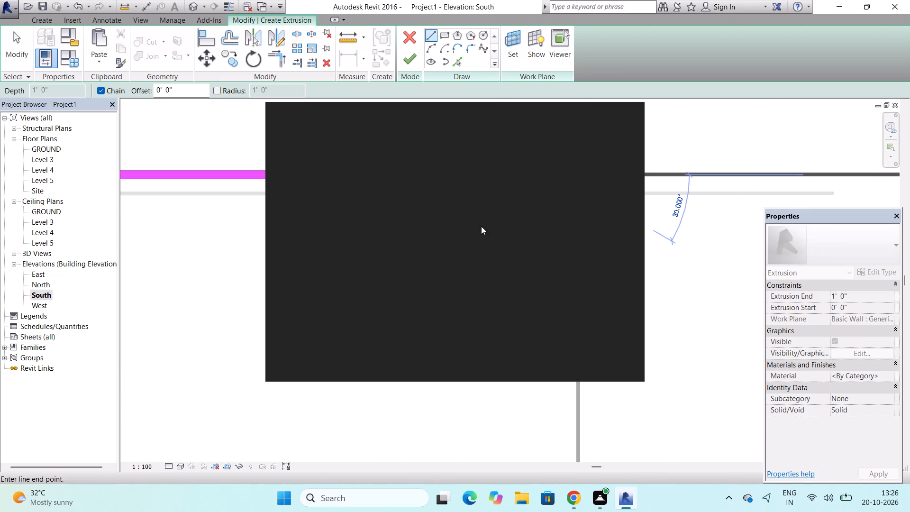
{"action": "left_click", "coordinate": [620, 120]}
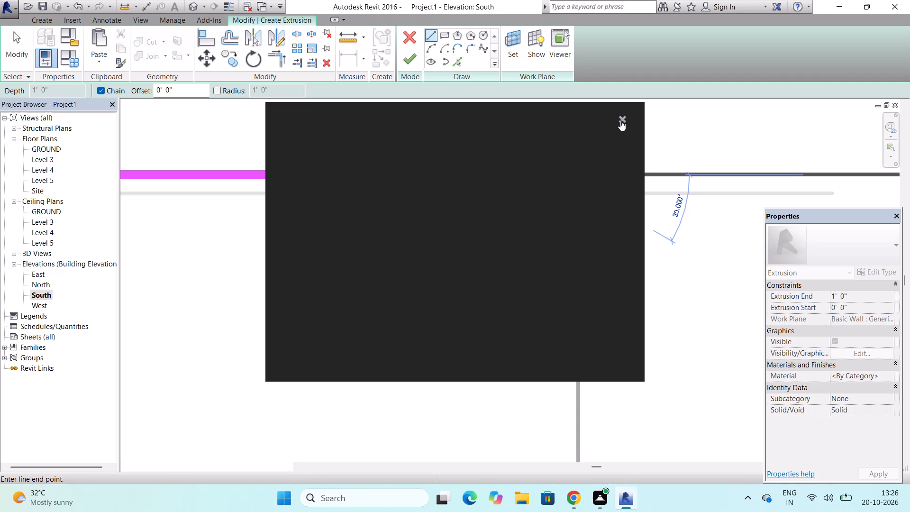
{"action": "scroll", "coordinate": [582, 179], "scroll_direction": "up", "scroll_amount": 3}
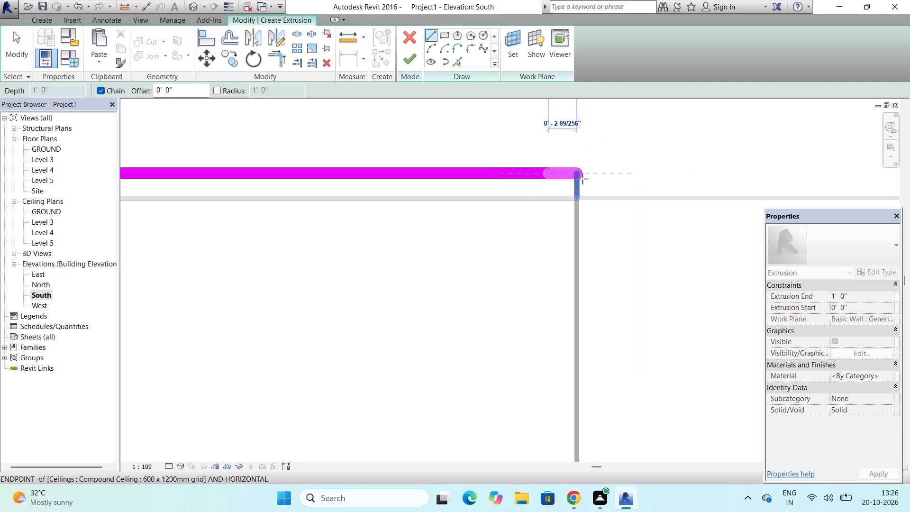
{"action": "scroll", "coordinate": [582, 179], "scroll_direction": "up", "scroll_amount": 1}
{"action": "left_click", "coordinate": [579, 172]}
Close the L-shaped profile: 10' 0" down, 1' 0" inward, 8' 5" up, about 11' 0" back, and 1' 7" up to the top edge.
{"action": "scroll", "coordinate": [579, 172], "scroll_direction": "down", "scroll_amount": 2}
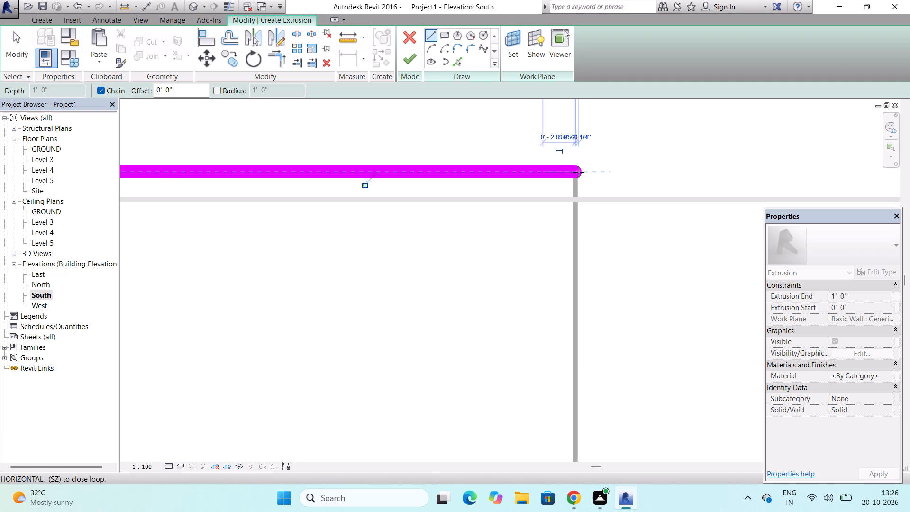
{"action": "scroll", "coordinate": [579, 172], "scroll_direction": "down", "scroll_amount": 15}
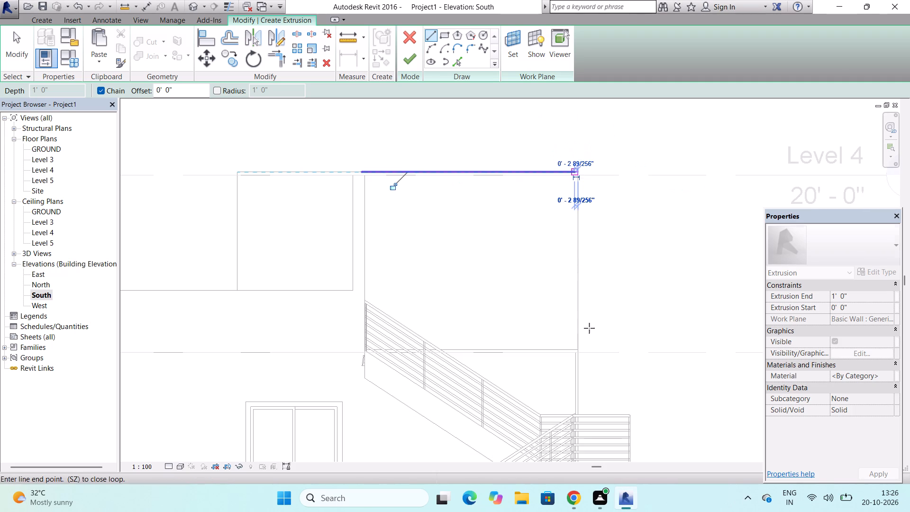
{"action": "scroll", "coordinate": [578, 344], "scroll_direction": "up", "scroll_amount": 7}
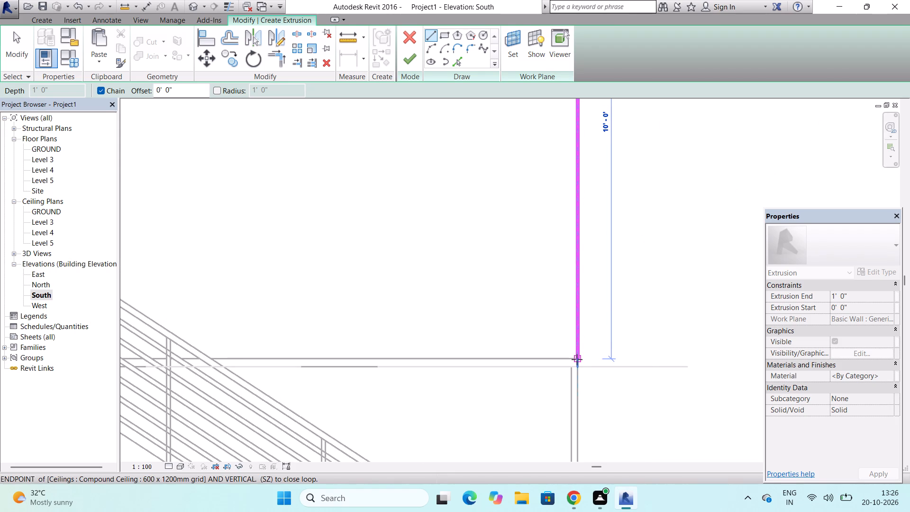
{"action": "left_click", "coordinate": [577, 359]}
{"action": "scroll", "coordinate": [577, 359], "scroll_direction": "down", "scroll_amount": 9}
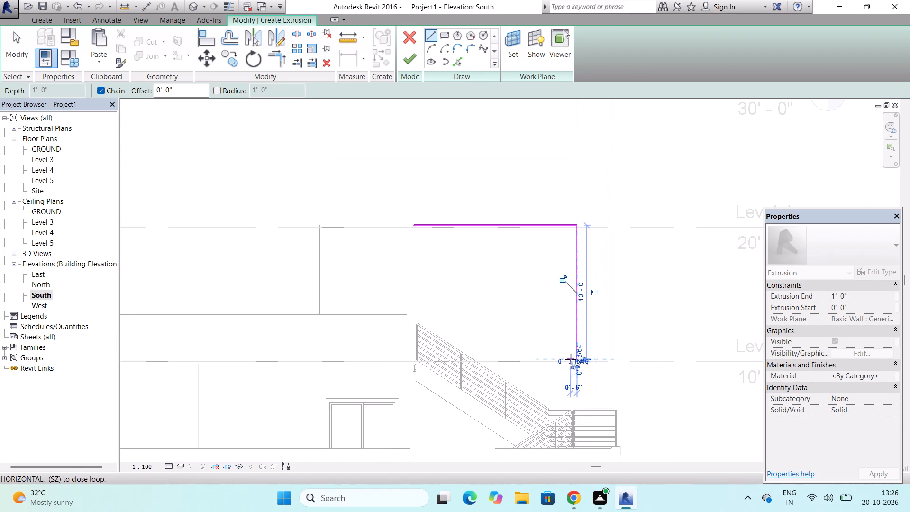
{"action": "left_click", "coordinate": [566, 358]}
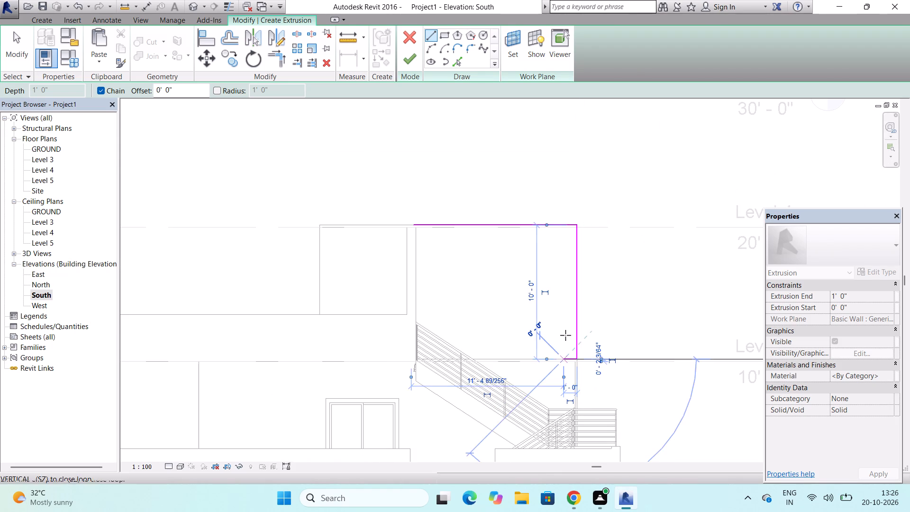
{"action": "scroll", "coordinate": [558, 250], "scroll_direction": "up", "scroll_amount": 4}
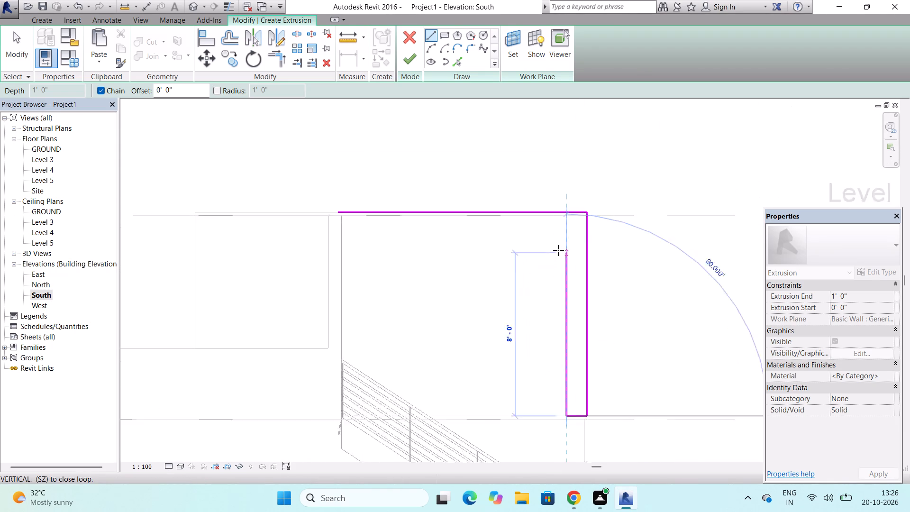
{"action": "scroll", "coordinate": [558, 250], "scroll_direction": "up", "scroll_amount": 2}
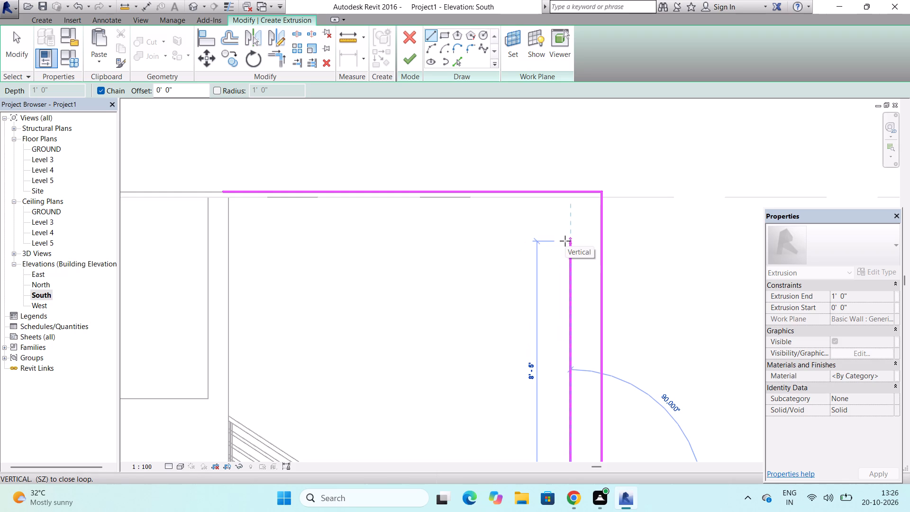
{"action": "left_click", "coordinate": [565, 241]}
{"action": "scroll", "coordinate": [565, 241], "scroll_direction": "down", "scroll_amount": 3}
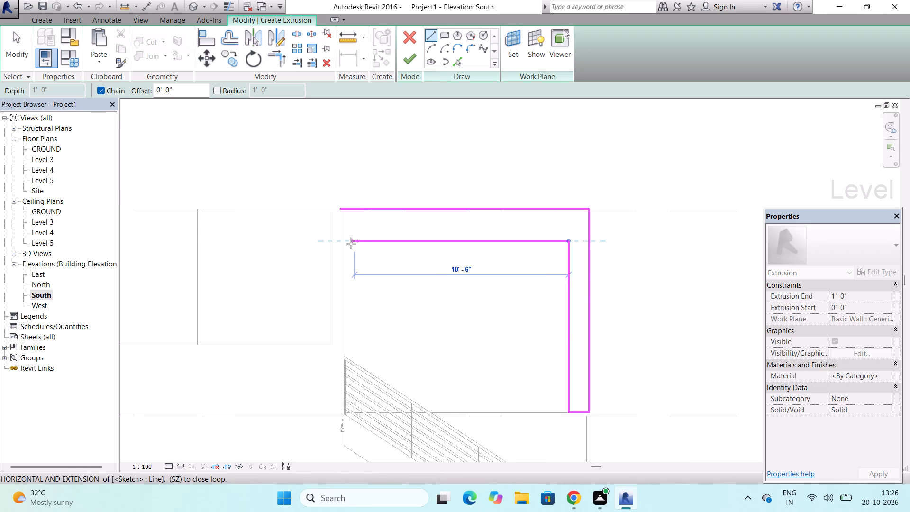
{"action": "scroll", "coordinate": [346, 244], "scroll_direction": "up", "scroll_amount": 5}
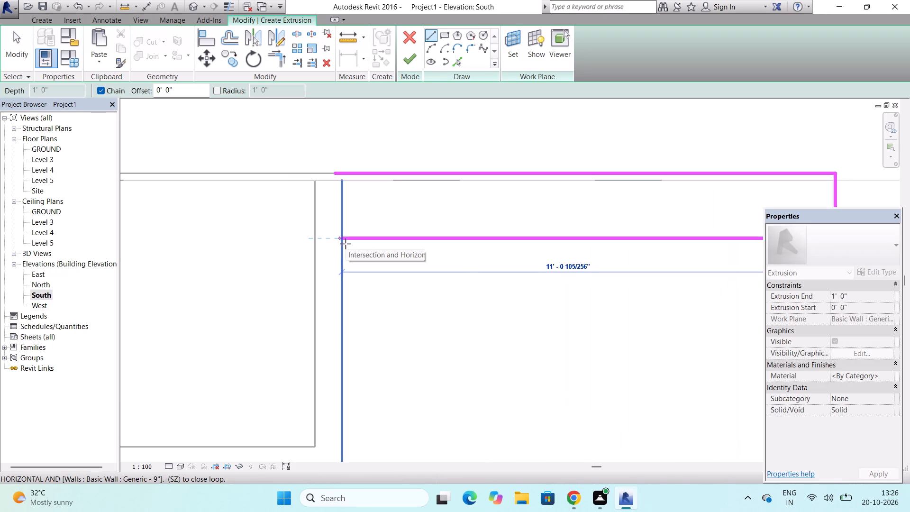
{"action": "left_click", "coordinate": [346, 244]}
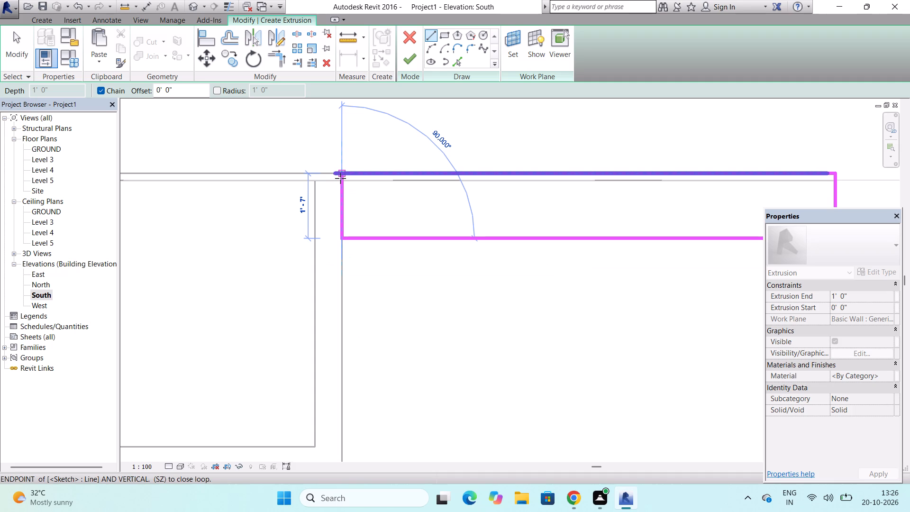
{"action": "left_click", "coordinate": [340, 178]}
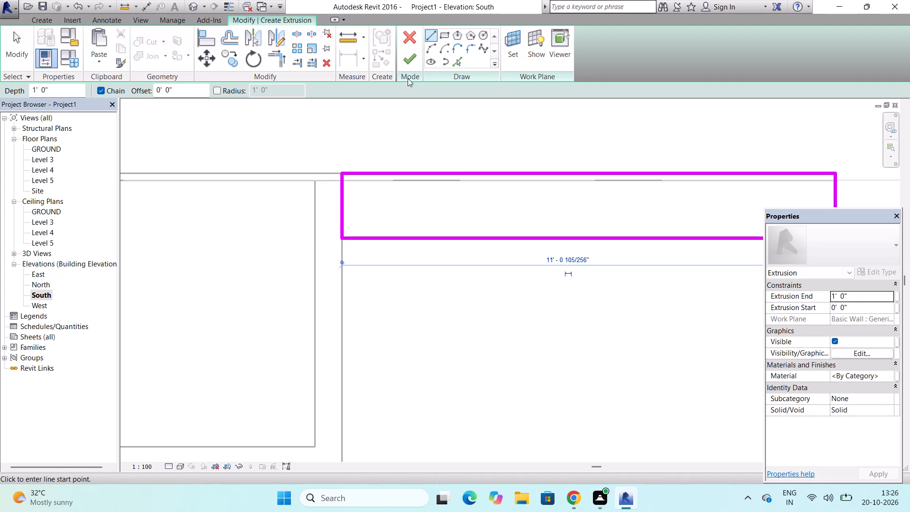
Complete the L-shaped extrusion with a 1' 0" depth and finish the in-place wall model.
{"action": "left_click", "coordinate": [409, 58]}
{"action": "scroll", "coordinate": [357, 186], "scroll_direction": "down", "scroll_amount": 7}
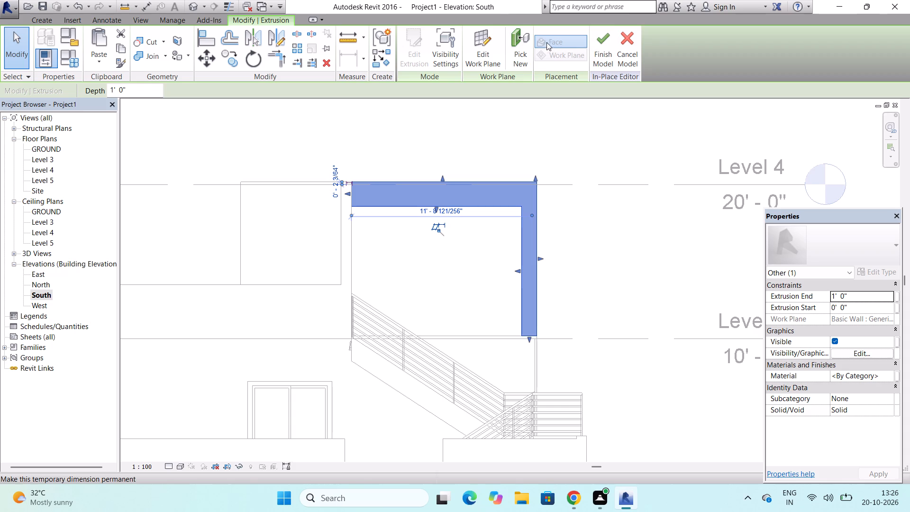
{"action": "left_click", "coordinate": [592, 51]}
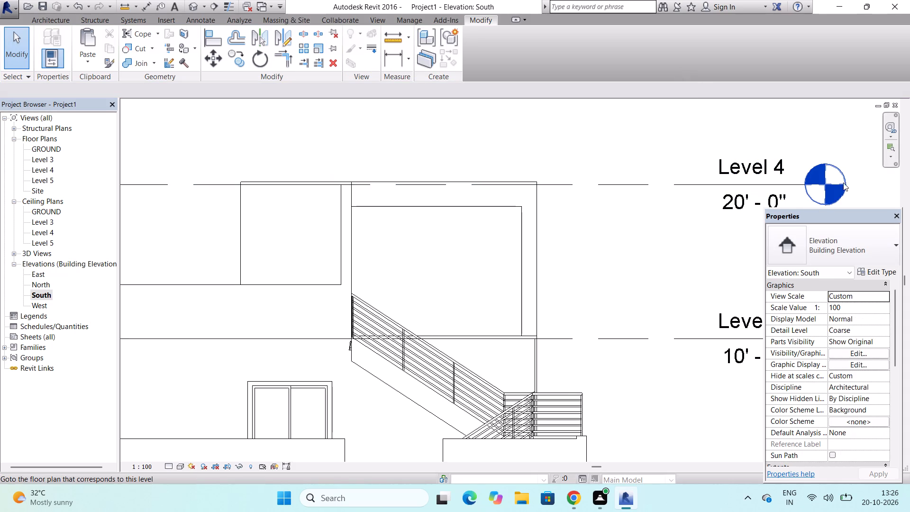
Stretch the vertical leg of the L-shaped in-place wall down past the stair landing to the base of the ground-floor parapet.
{"action": "scroll", "coordinate": [409, 193], "scroll_direction": "down", "scroll_amount": 5}
{"action": "scroll", "coordinate": [377, 244], "scroll_direction": "down", "scroll_amount": 5}
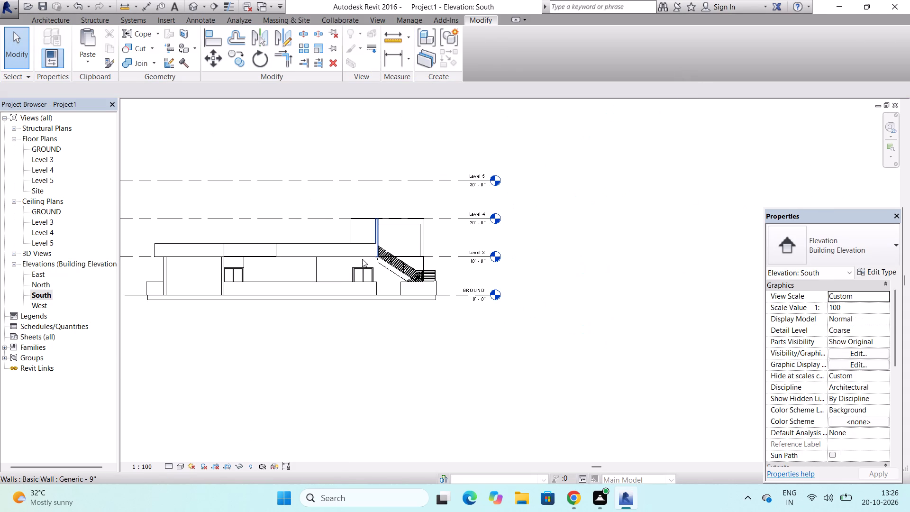
{"action": "left_click", "coordinate": [410, 218]}
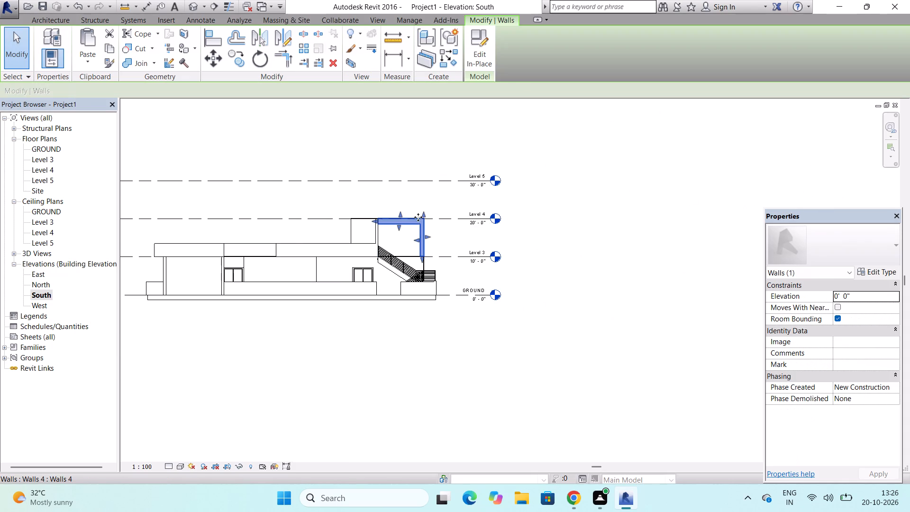
{"action": "scroll", "coordinate": [428, 221], "scroll_direction": "down", "scroll_amount": 4}
{"action": "scroll", "coordinate": [418, 245], "scroll_direction": "up", "scroll_amount": 5}
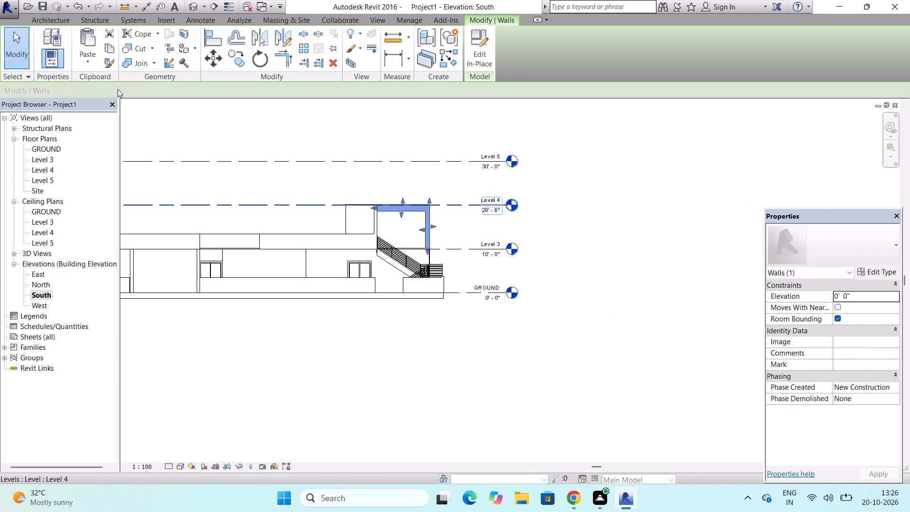
{"action": "left_click", "coordinate": [188, 9]}
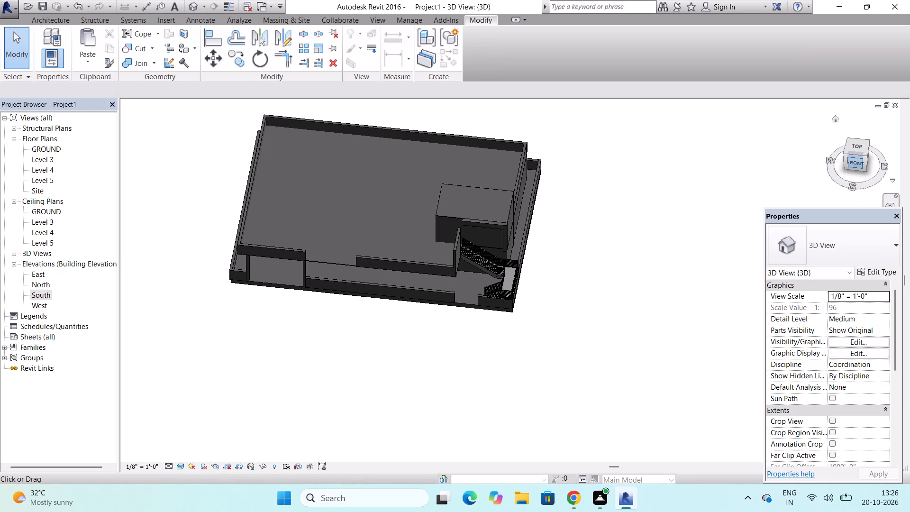
{"action": "left_click_drag", "start_coordinate": [843, 156], "coordinate": [881, 454]}
{"action": "scroll", "coordinate": [500, 238], "scroll_direction": "up", "scroll_amount": 7}
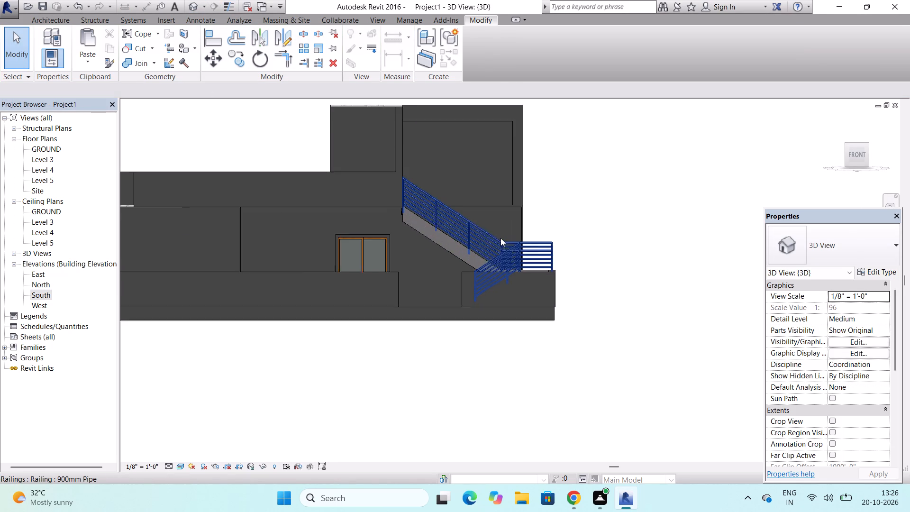
{"action": "scroll", "coordinate": [500, 238], "scroll_direction": "up", "scroll_amount": 3}
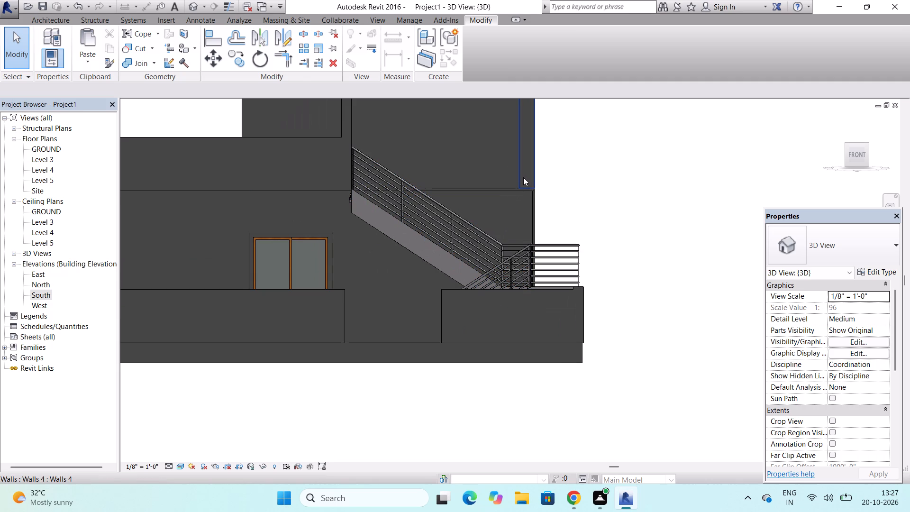
{"action": "left_click", "coordinate": [523, 177]}
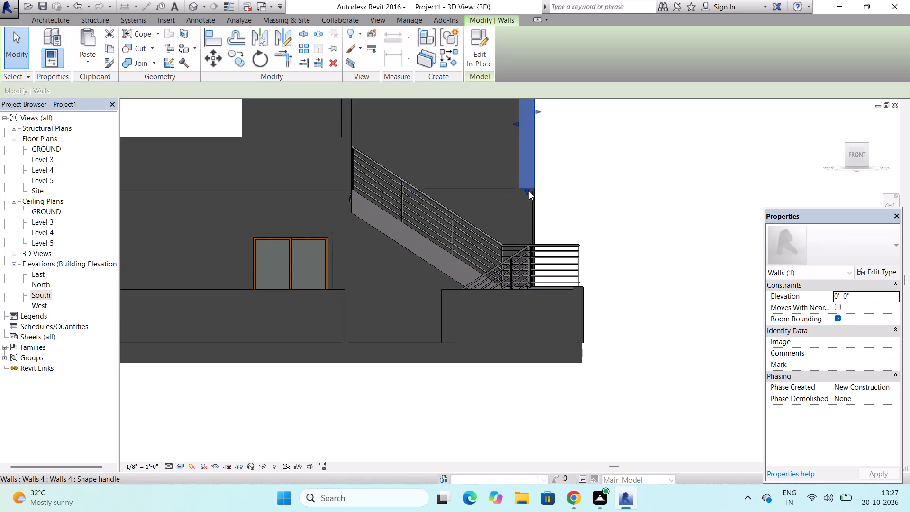
{"action": "left_click_drag", "start_coordinate": [527, 190], "coordinate": [527, 290]}
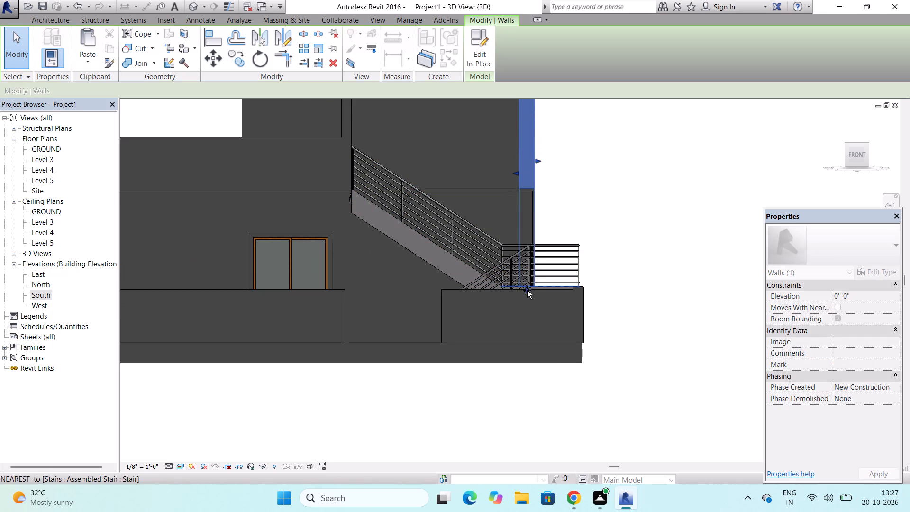
{"action": "left_click_drag", "start_coordinate": [527, 290], "coordinate": [527, 340]}
{"action": "scroll", "coordinate": [527, 340], "scroll_direction": "down", "scroll_amount": 4}
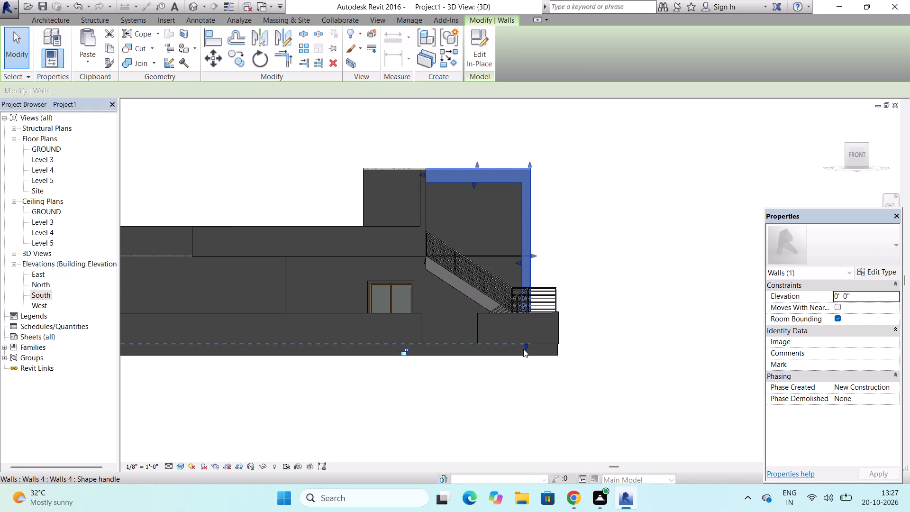
Extend the free end of the L-shaped wall's top arm to the far face of the adjoining Generic - 9" wall.
{"action": "scroll", "coordinate": [427, 178], "scroll_direction": "up", "scroll_amount": 10}
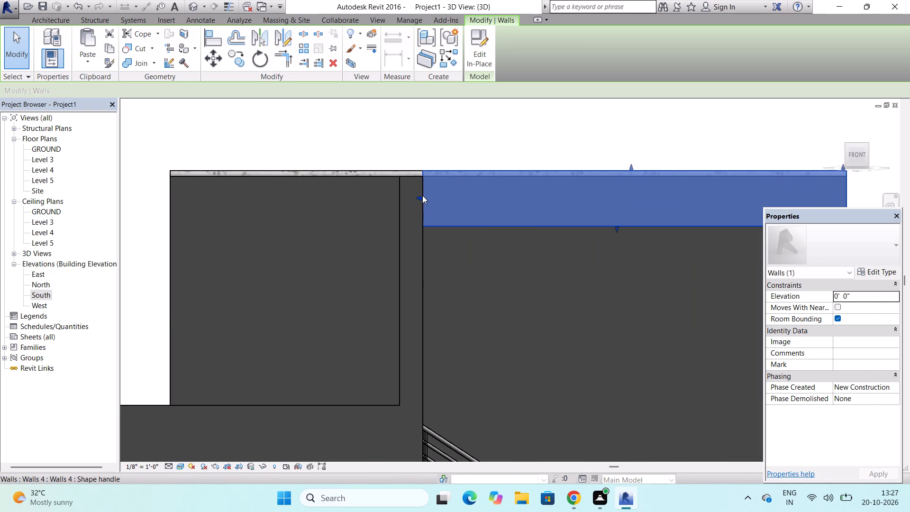
{"action": "left_click_drag", "start_coordinate": [419, 198], "coordinate": [401, 200]}
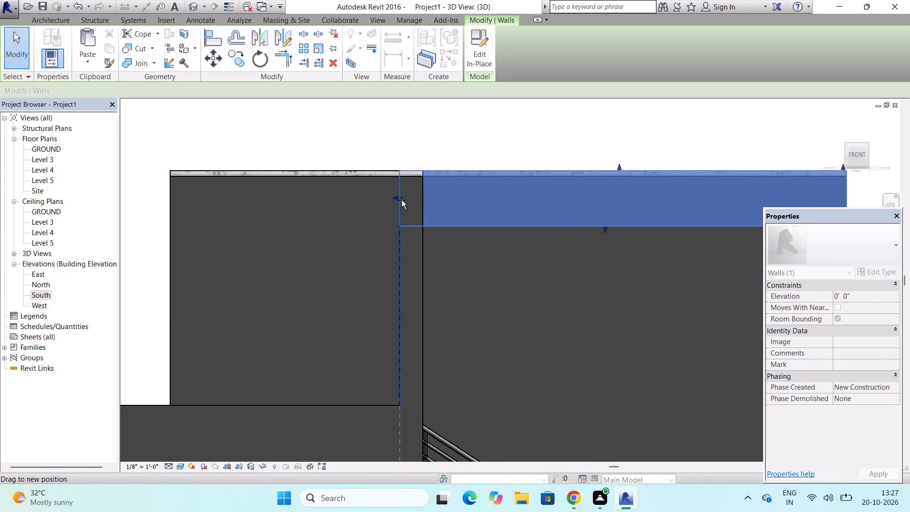
{"action": "left_click_drag", "start_coordinate": [401, 200], "coordinate": [401, 200]}
{"action": "key", "text": "Escape"}
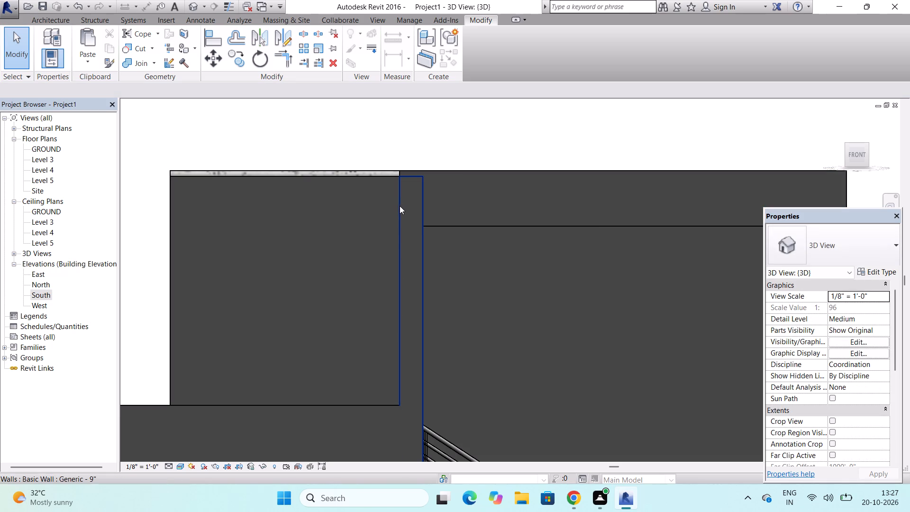
Dismiss the notification card and examine the extended L-shaped wall and staircase from the front and front-right in 3D.
{"action": "scroll", "coordinate": [397, 229], "scroll_direction": "down", "scroll_amount": 8}
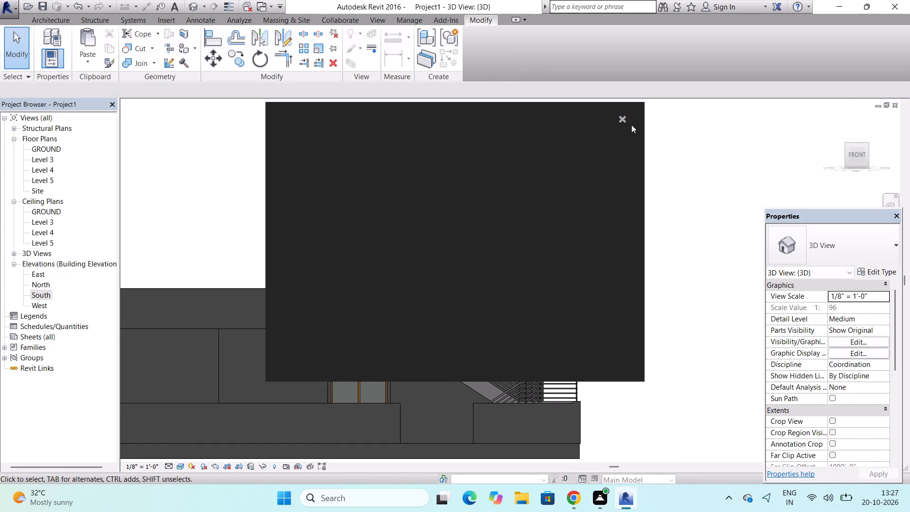
{"action": "left_click", "coordinate": [621, 119]}
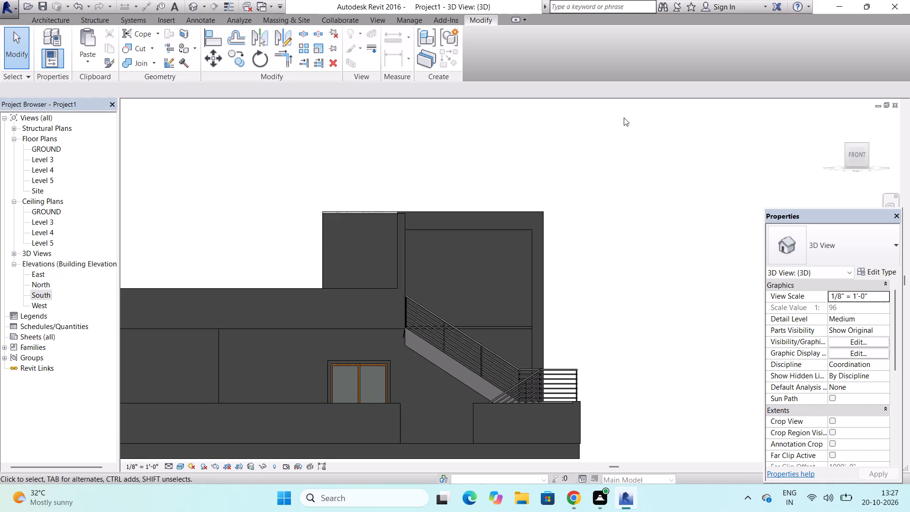
{"action": "left_click_drag", "start_coordinate": [846, 144], "coordinate": [845, 144]}
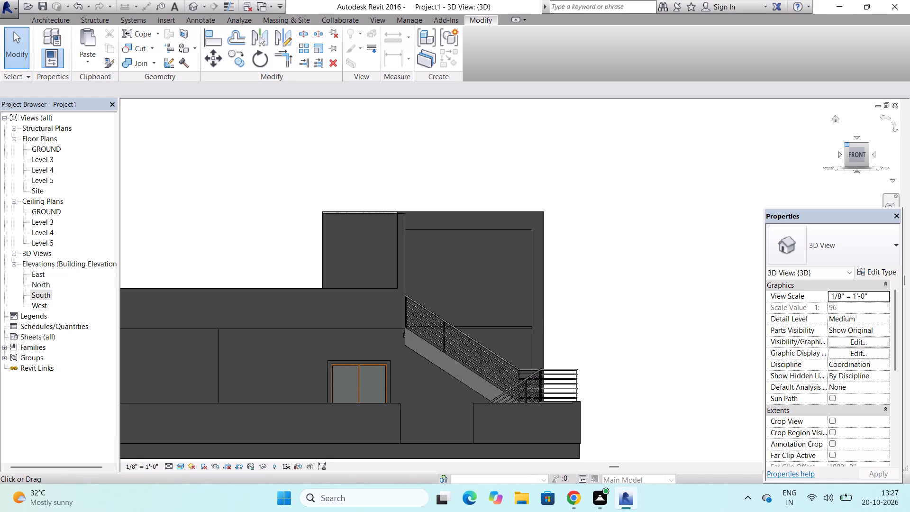
{"action": "left_click_drag", "start_coordinate": [845, 144], "coordinate": [763, 147]}
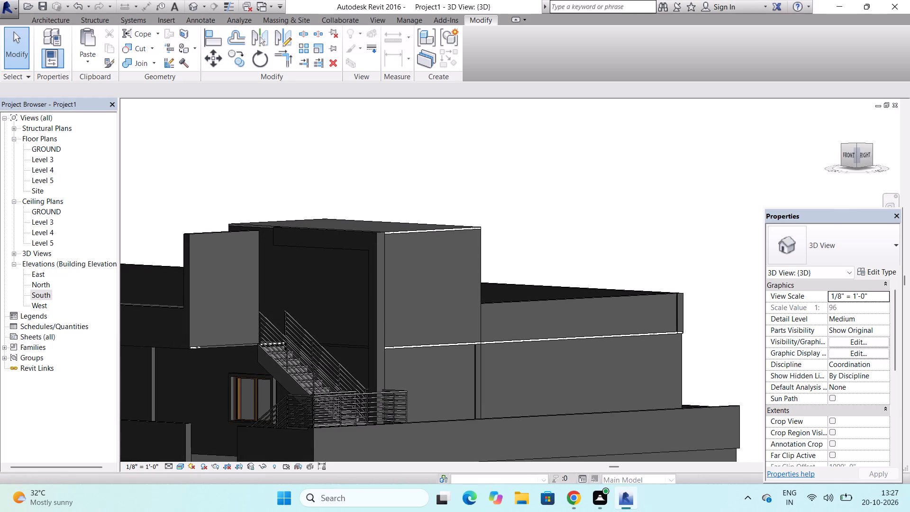
{"action": "left_click_drag", "start_coordinate": [763, 147], "coordinate": [151, 142]}
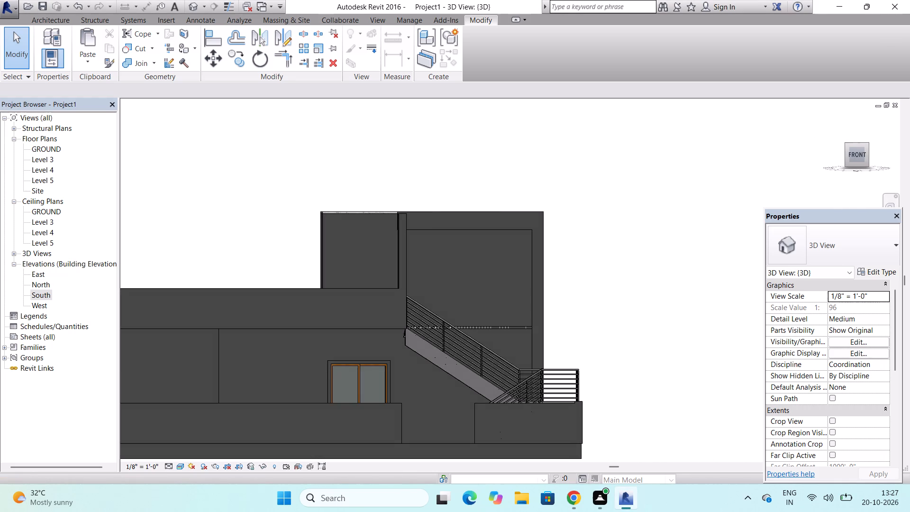
{"action": "left_click_drag", "start_coordinate": [151, 142], "coordinate": [757, 167]}
{"action": "scroll", "coordinate": [846, 144], "scroll_direction": "down", "scroll_amount": 4}
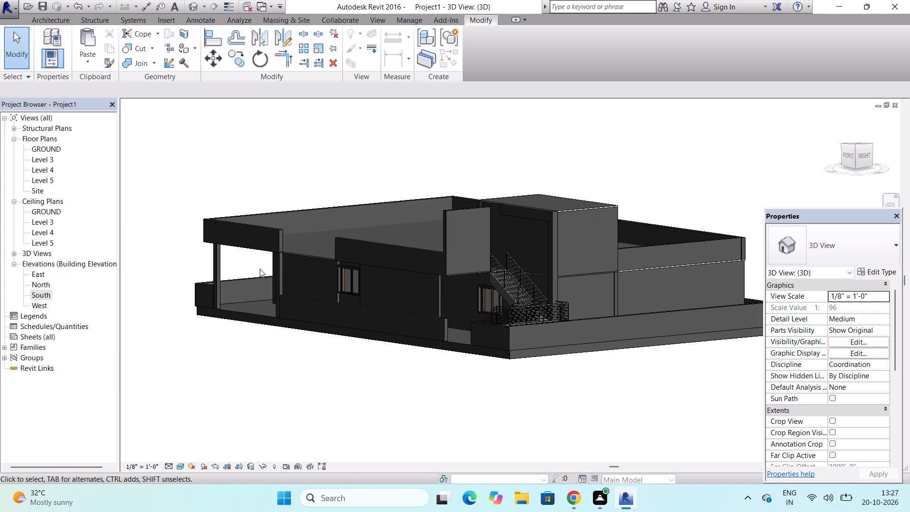
{"action": "scroll", "coordinate": [424, 205], "scroll_direction": "up", "scroll_amount": 3}
Examine the freestanding Generic - 9" wall beside the stair in the Level 3 plan, 3D view, and South and West elevations.
{"action": "left_click", "coordinate": [455, 275]}
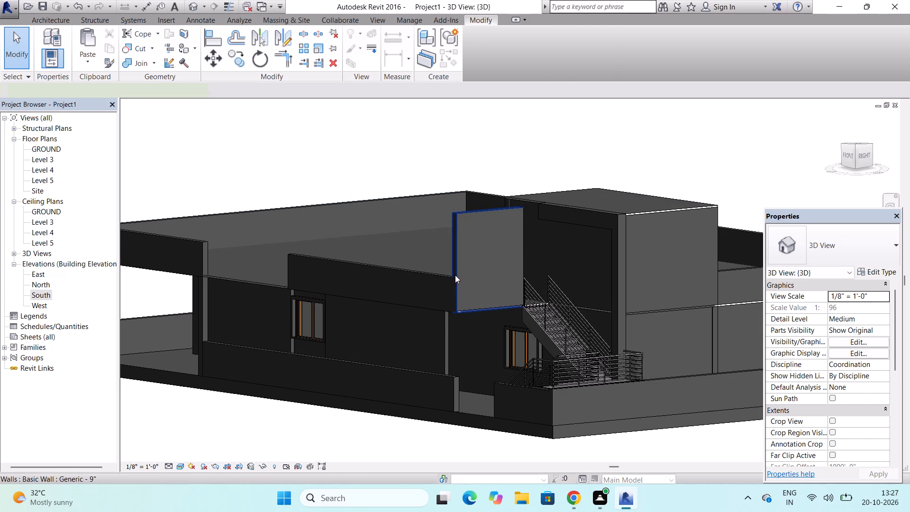
{"action": "left_click", "coordinate": [45, 159]}
{"action": "left_click", "coordinate": [45, 159]}
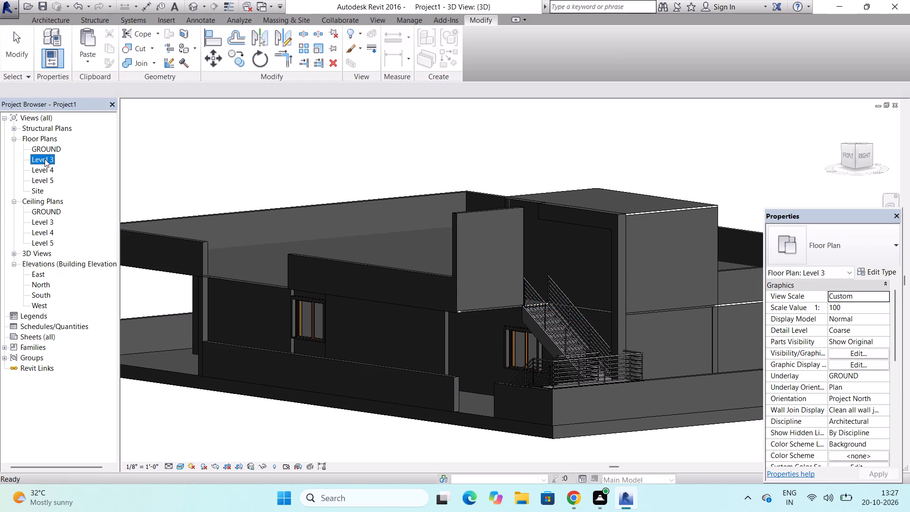
{"action": "scroll", "coordinate": [439, 307], "scroll_direction": "up", "scroll_amount": 4}
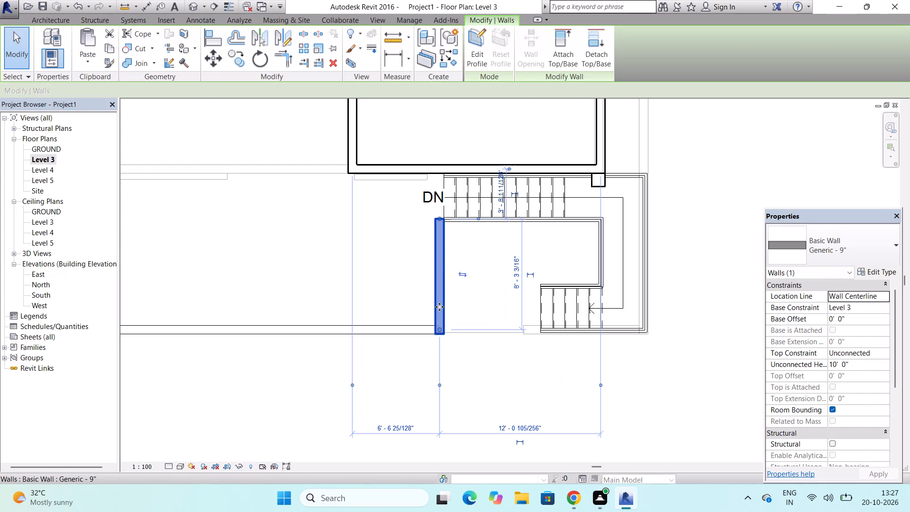
{"action": "scroll", "coordinate": [439, 307], "scroll_direction": "up", "scroll_amount": 3}
{"action": "key", "text": "Escape"}
{"action": "key", "text": "Escape"}
{"action": "key", "text": "Escape"}
{"action": "key", "text": "Escape"}
{"action": "key", "text": "Escape"}
{"action": "key", "text": "Escape"}
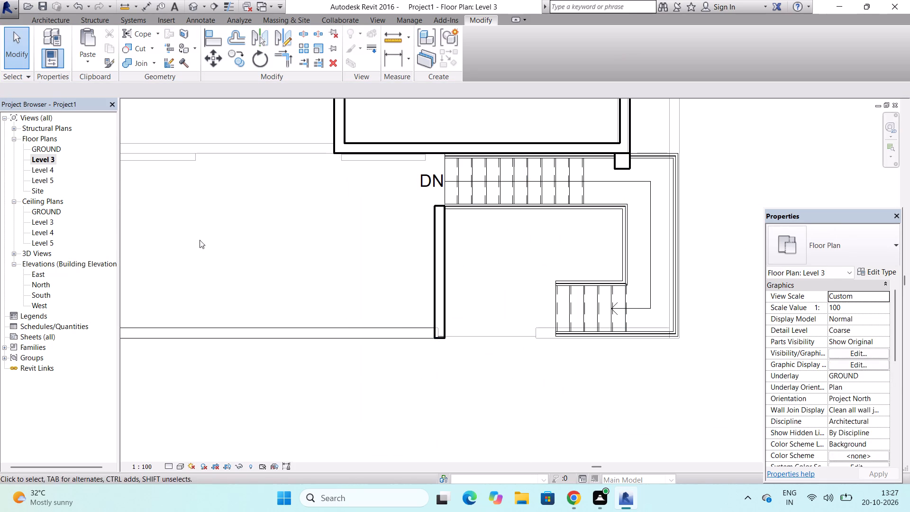
{"action": "key", "text": "Escape"}
{"action": "double_click", "coordinate": [191, 7]}
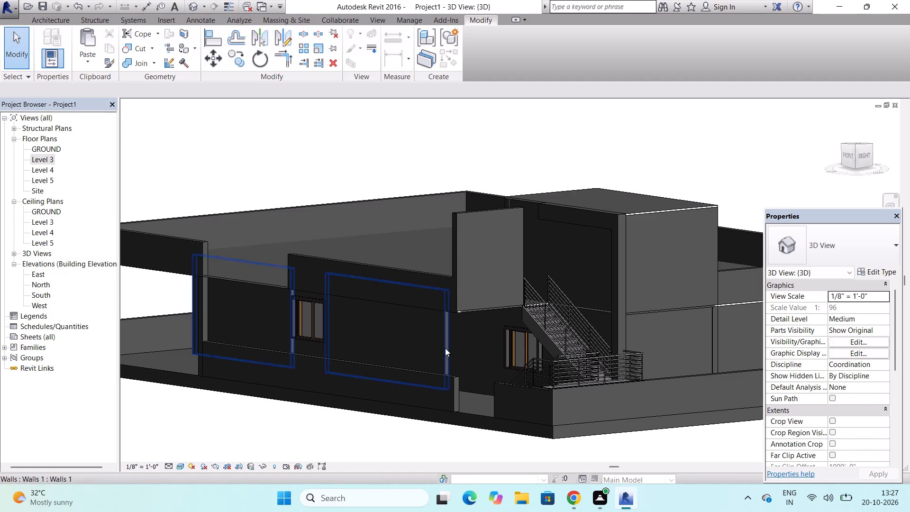
{"action": "double_click", "coordinate": [37, 293]}
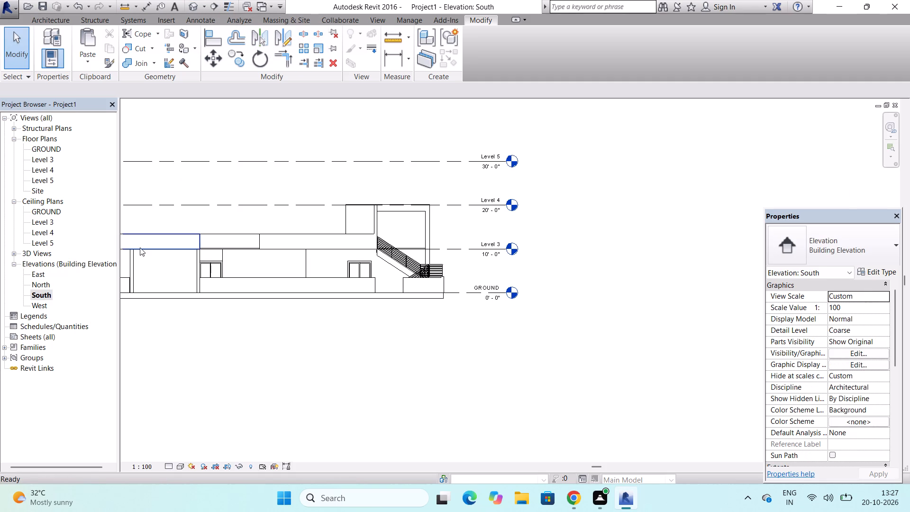
{"action": "scroll", "coordinate": [406, 206], "scroll_direction": "up", "scroll_amount": 4}
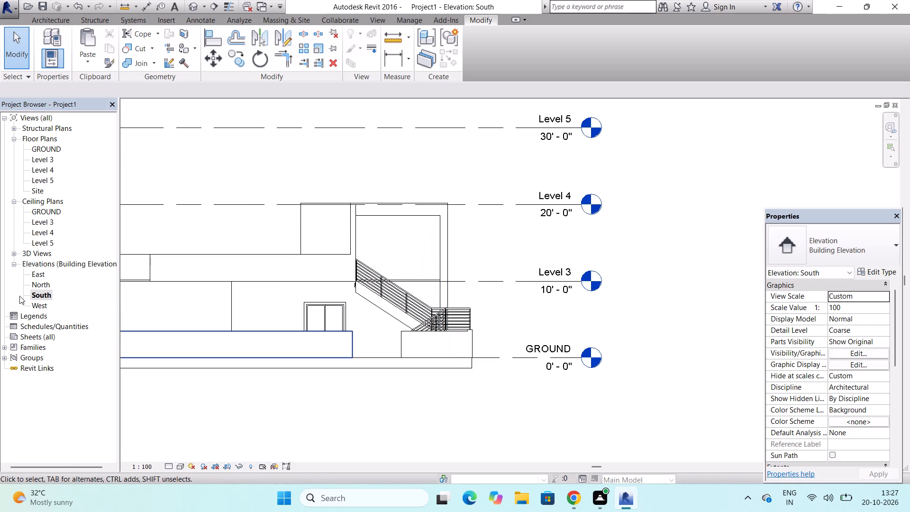
{"action": "double_click", "coordinate": [38, 303]}
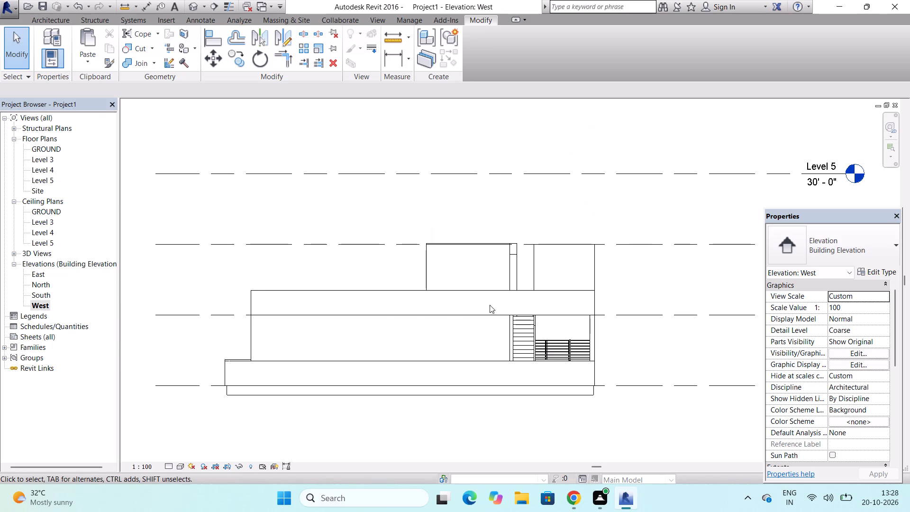
{"action": "double_click", "coordinate": [35, 292]}
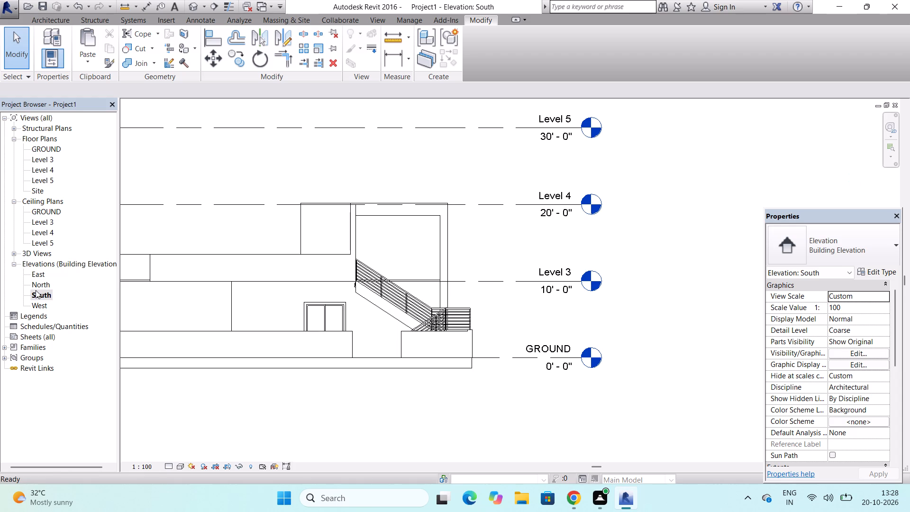
Lower the top of the freestanding Generic - 9" wall beside the stair to the parapet's top, at 3' 6" height.
{"action": "left_click", "coordinate": [189, 9]}
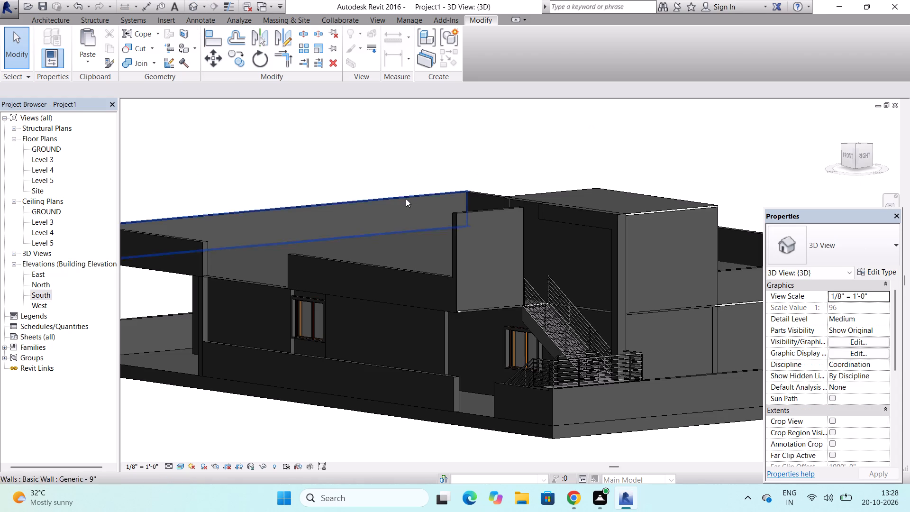
{"action": "left_click", "coordinate": [464, 215]}
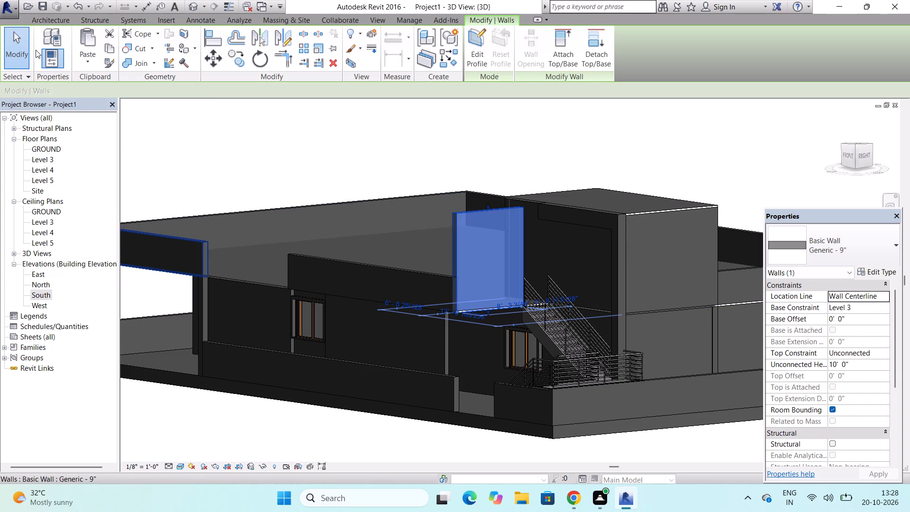
{"action": "double_click", "coordinate": [44, 303]}
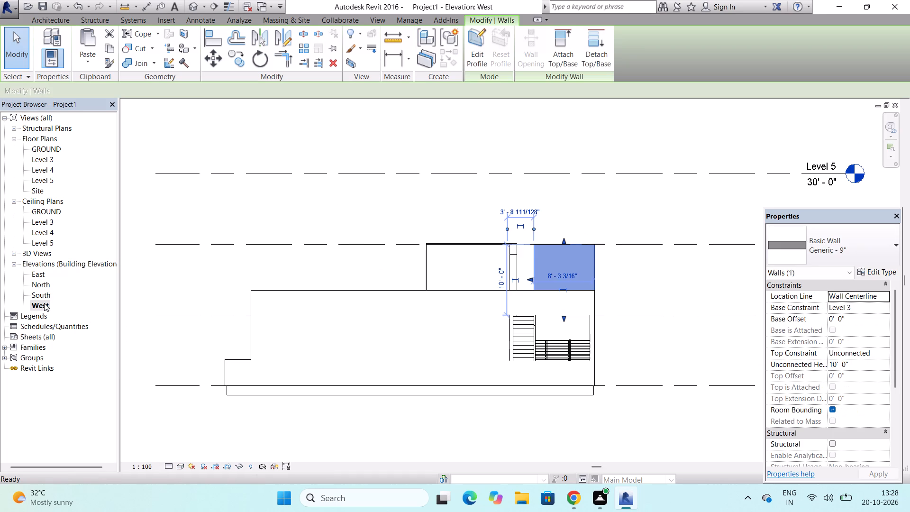
{"action": "scroll", "coordinate": [611, 225], "scroll_direction": "up", "scroll_amount": 4}
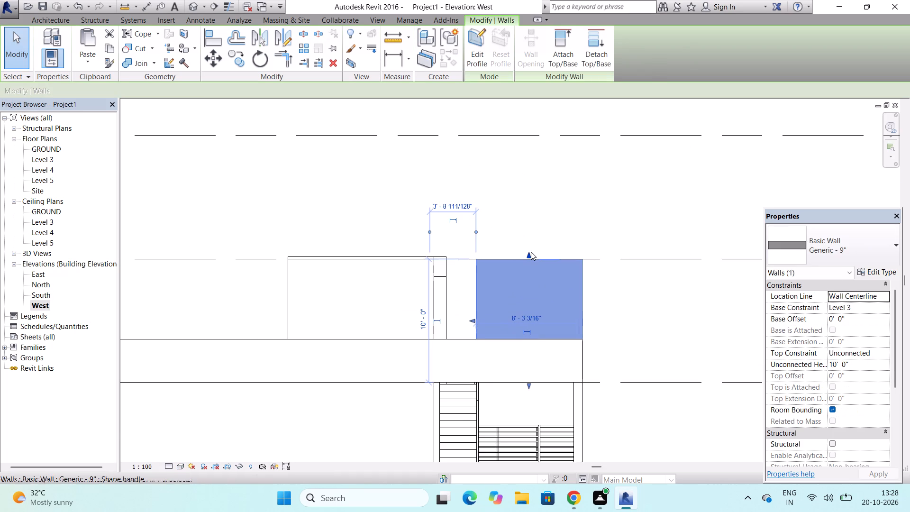
{"action": "left_click_drag", "start_coordinate": [528, 254], "coordinate": [529, 311]}
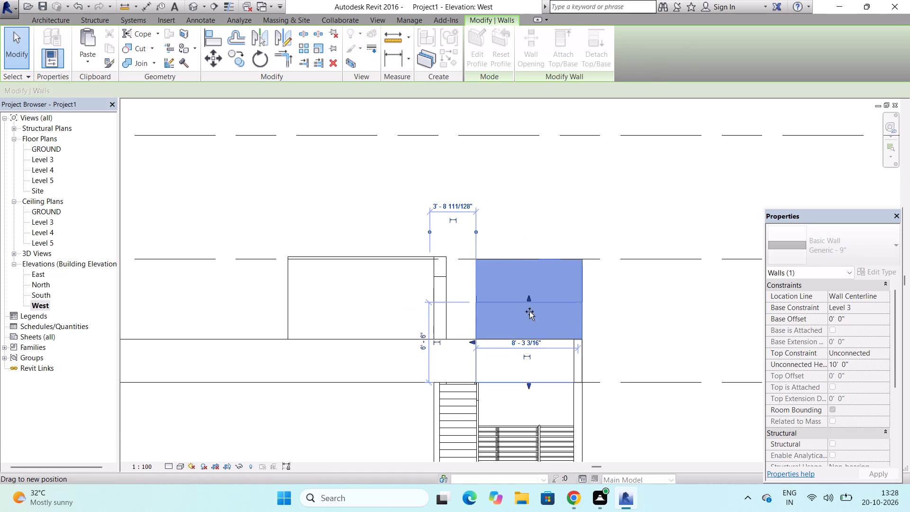
{"action": "left_click_drag", "start_coordinate": [529, 311], "coordinate": [528, 335]}
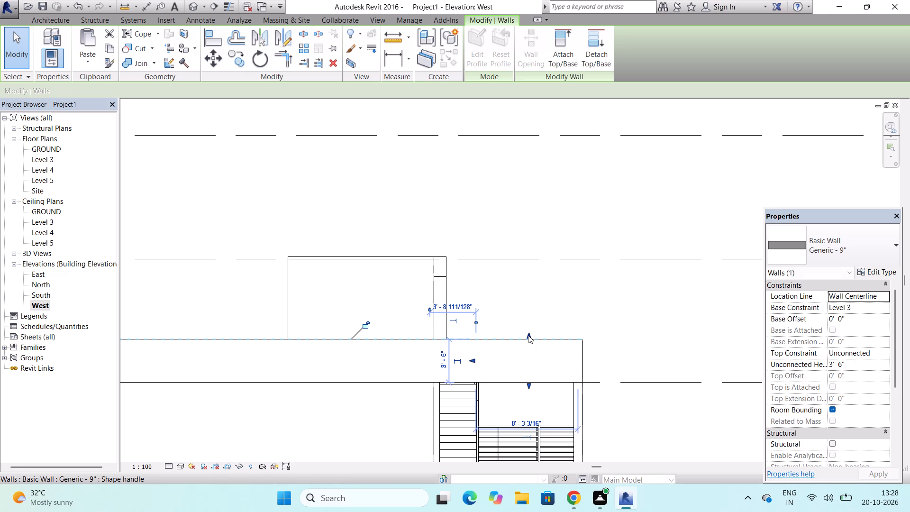
{"action": "key", "text": "Escape"}
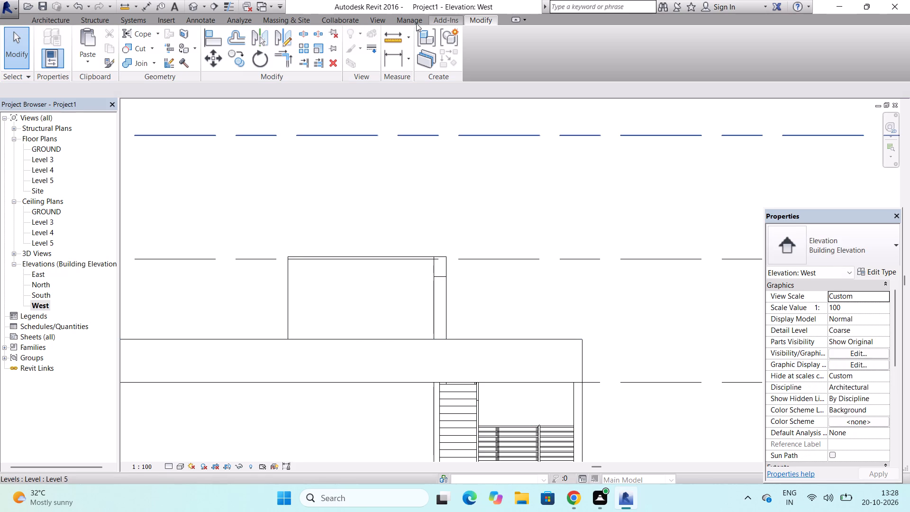
Dismiss the notification card and examine the building in 3D from the front-right, from above and from the front.
{"action": "double_click", "coordinate": [197, 2]}
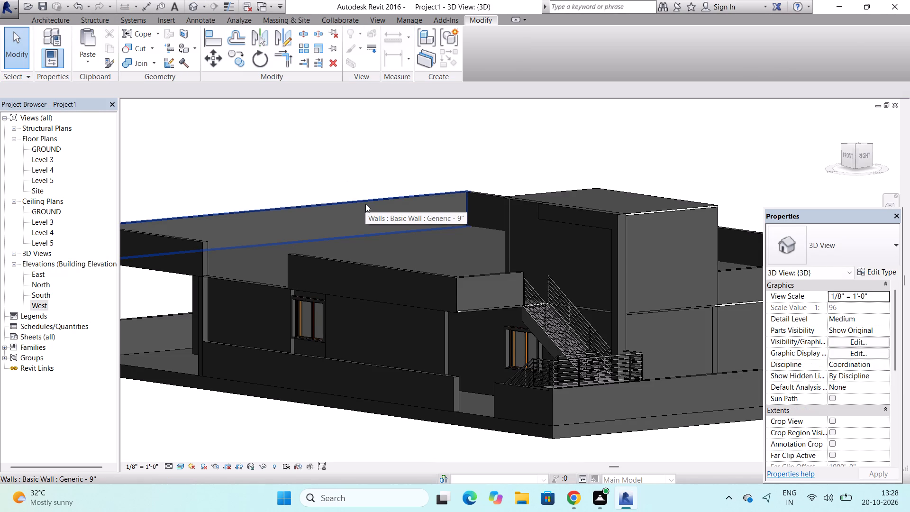
{"action": "scroll", "coordinate": [365, 204], "scroll_direction": "down", "scroll_amount": 4}
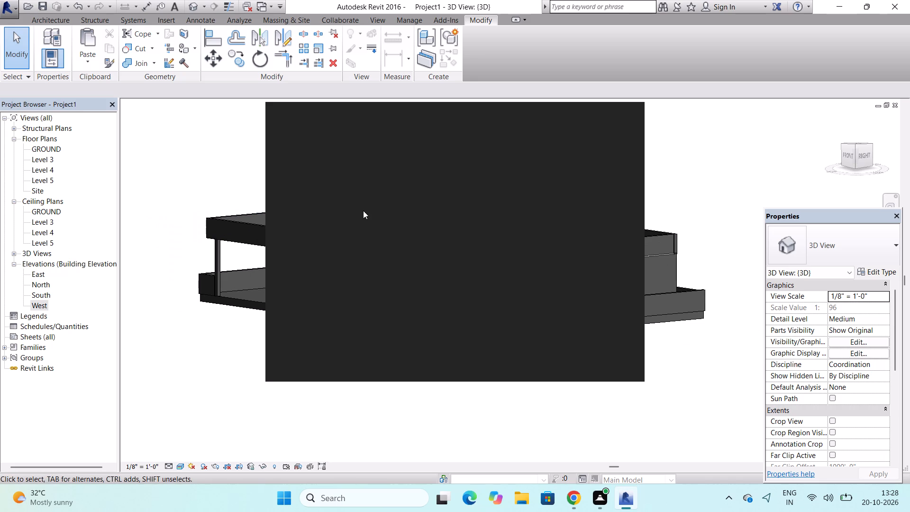
{"action": "left_click", "coordinate": [620, 119]}
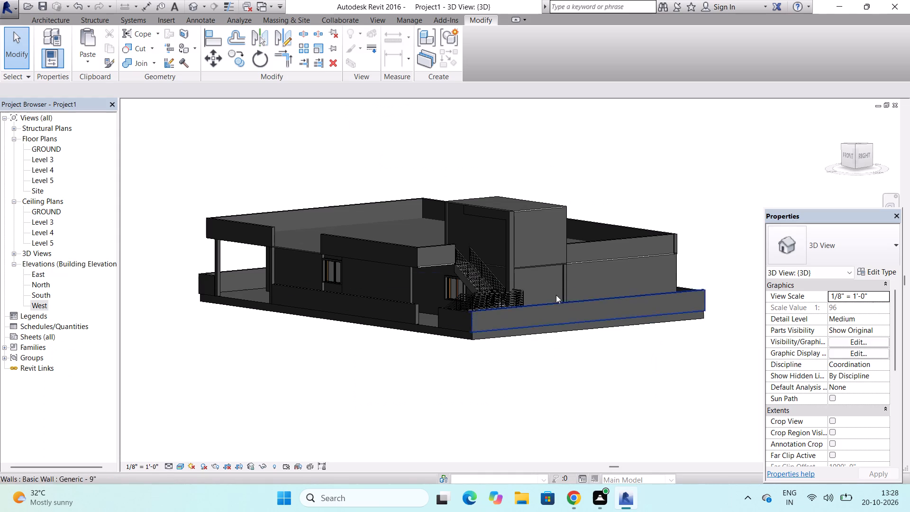
{"action": "scroll", "coordinate": [303, 218], "scroll_direction": "down", "scroll_amount": 1}
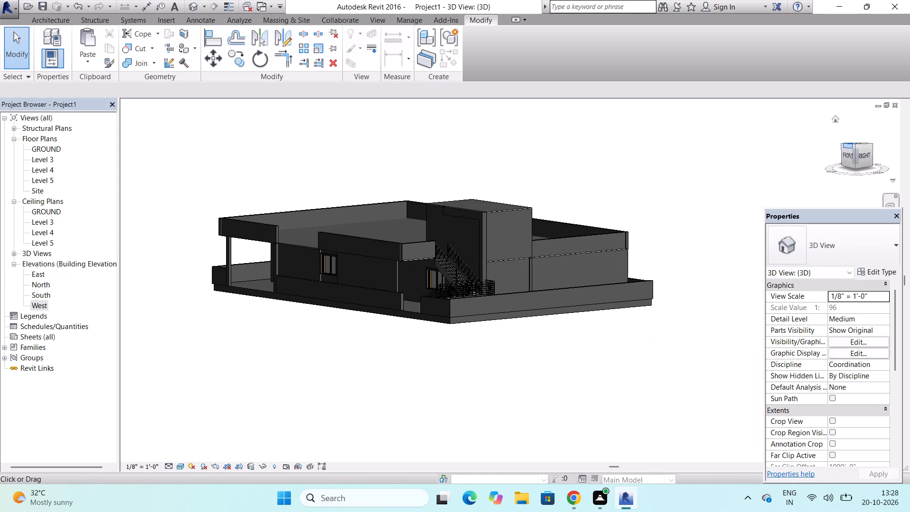
{"action": "left_click_drag", "start_coordinate": [842, 146], "coordinate": [873, 165]}
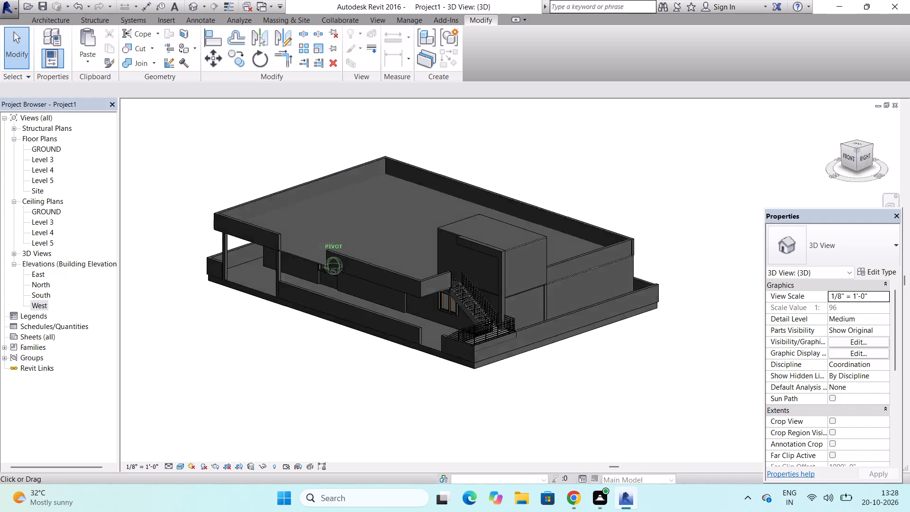
{"action": "left_click_drag", "start_coordinate": [873, 165], "coordinate": [242, 121]}
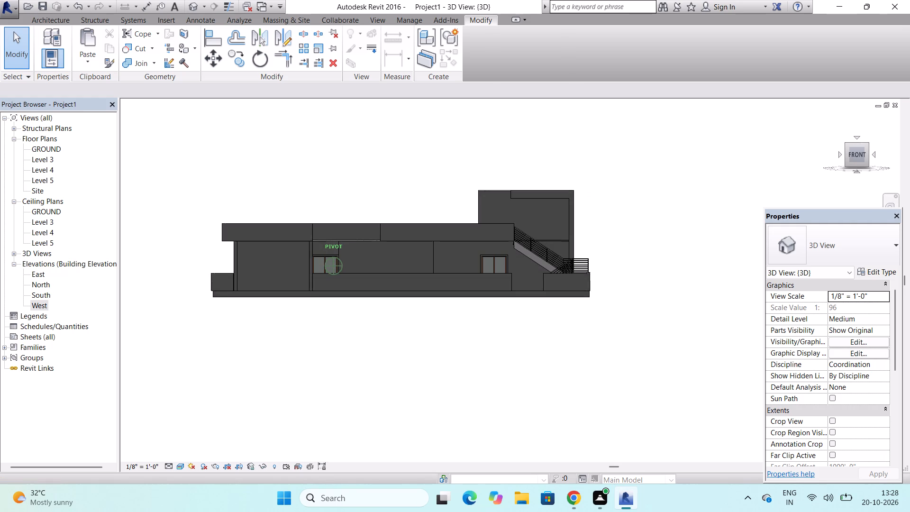
{"action": "left_click_drag", "start_coordinate": [242, 121], "coordinate": [223, 152]}
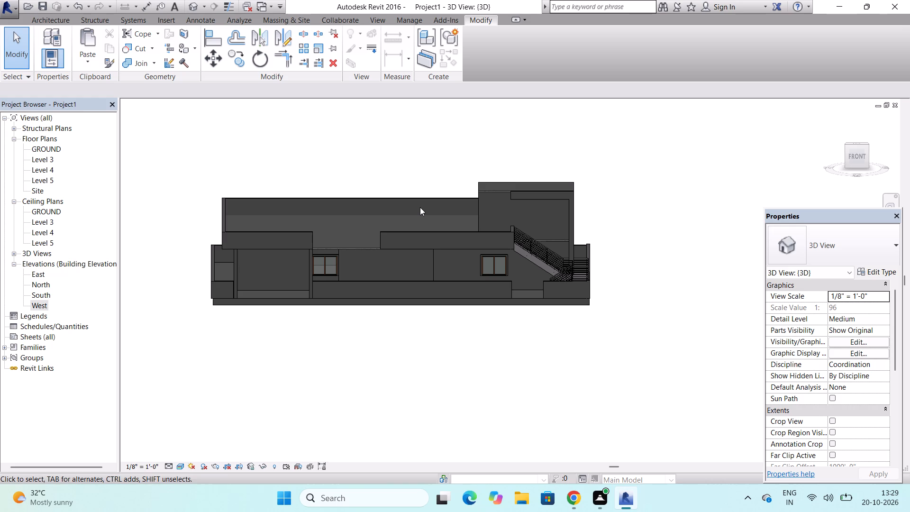
Start an in-place model in the Walls category for the gap in the front parapet.
{"action": "scroll", "coordinate": [319, 239], "scroll_direction": "up", "scroll_amount": 9}
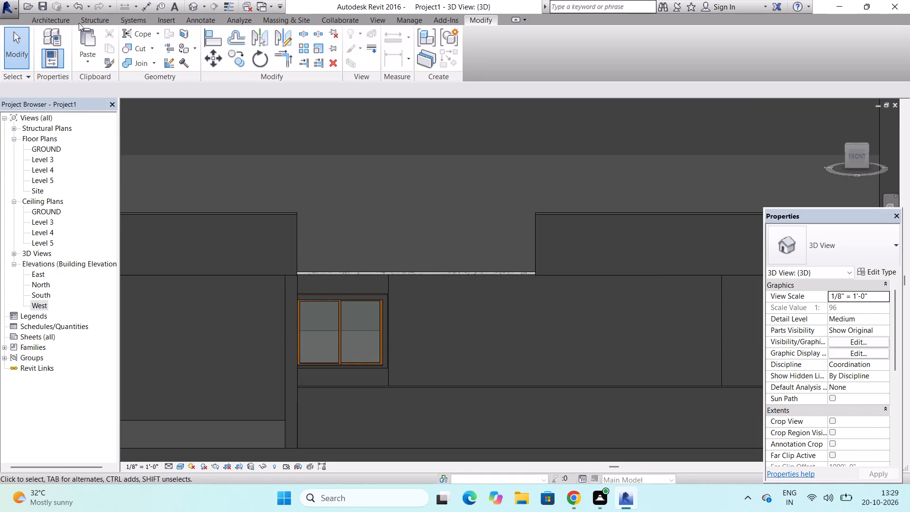
{"action": "left_click", "coordinate": [45, 22]}
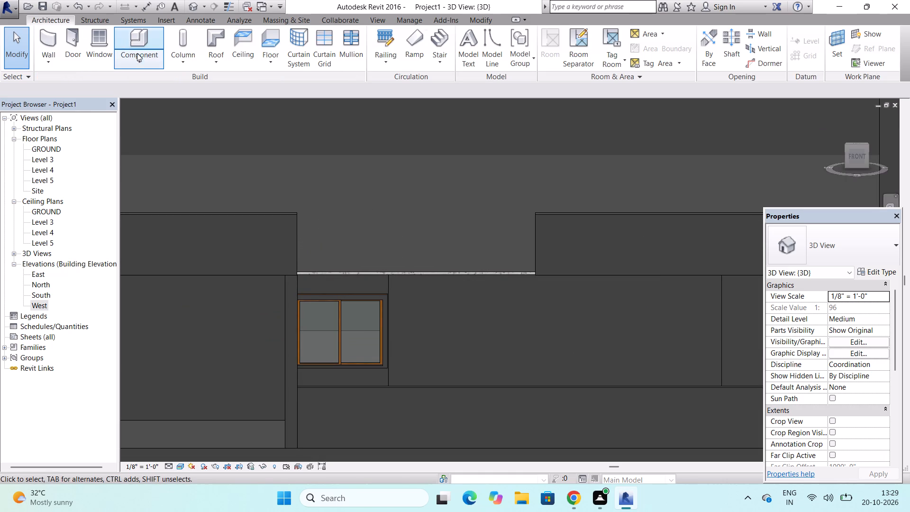
{"action": "left_click", "coordinate": [137, 54]}
{"action": "left_click", "coordinate": [151, 116]}
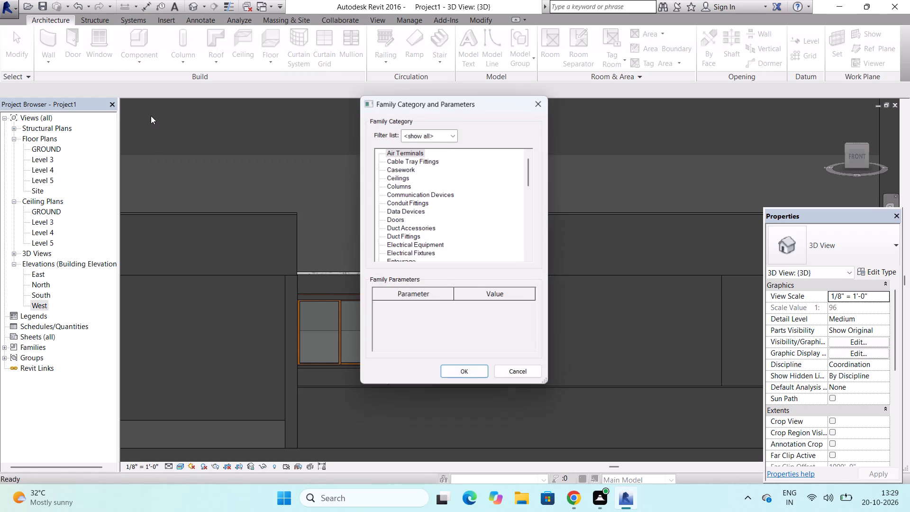
{"action": "scroll", "coordinate": [374, 202], "scroll_direction": "down", "scroll_amount": 20}
{"action": "scroll", "coordinate": [374, 202], "scroll_direction": "down", "scroll_amount": 6}
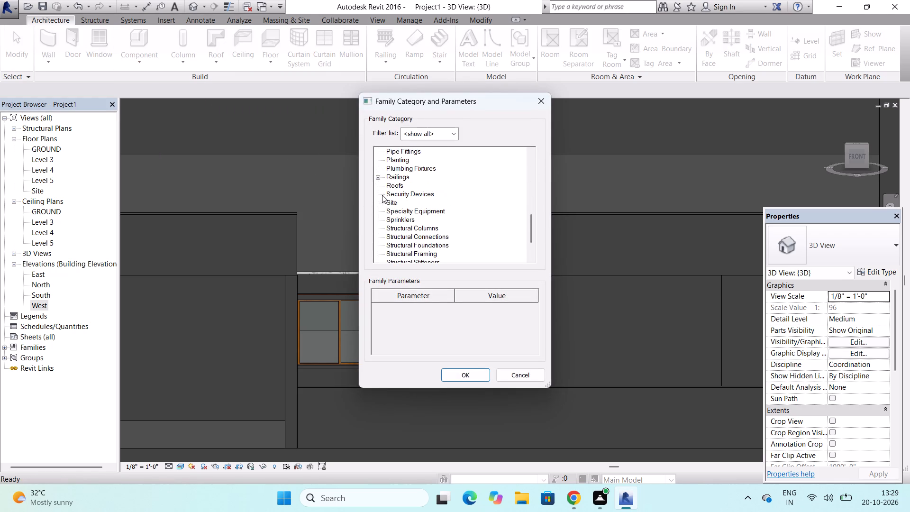
{"action": "scroll", "coordinate": [382, 195], "scroll_direction": "down", "scroll_amount": 12}
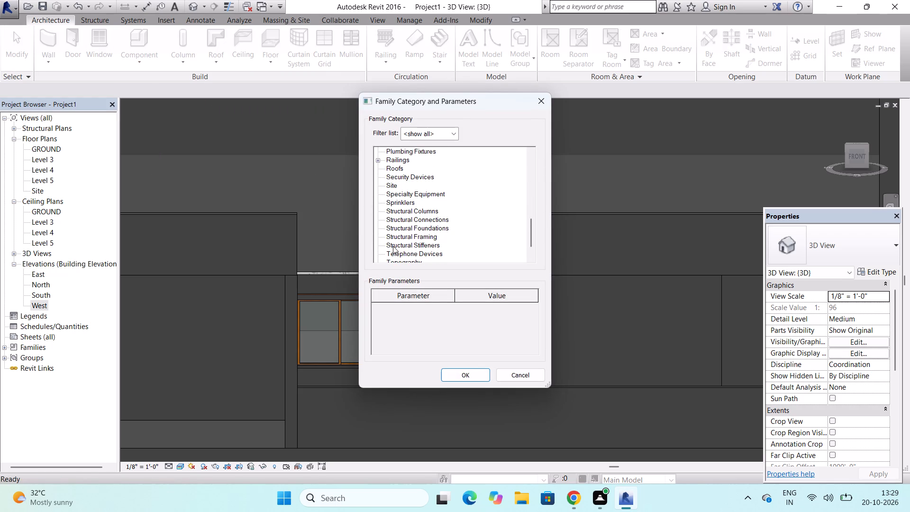
{"action": "left_click", "coordinate": [393, 246]}
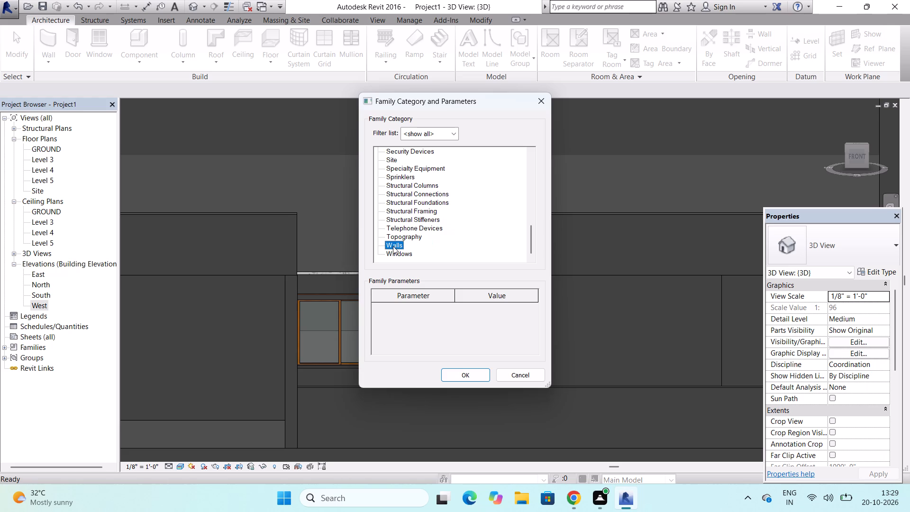
{"action": "left_click", "coordinate": [469, 375]}
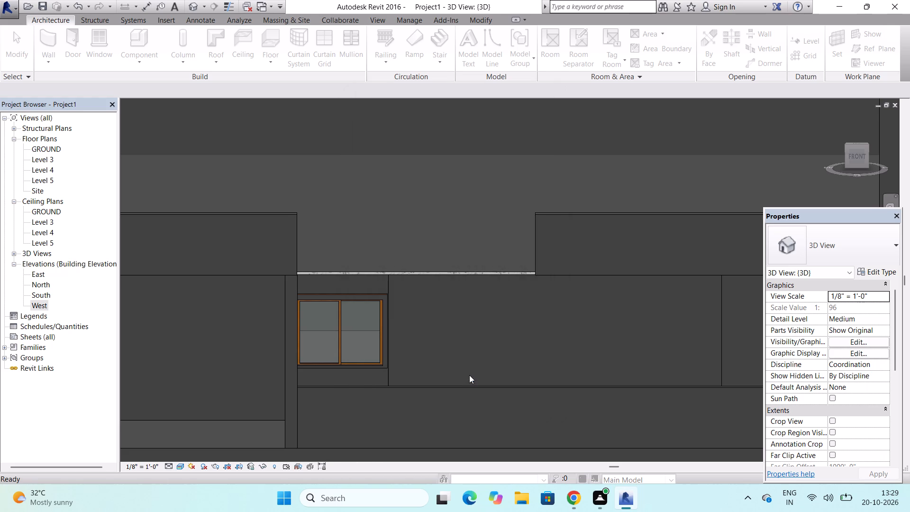
{"action": "left_click", "coordinate": [455, 268]}
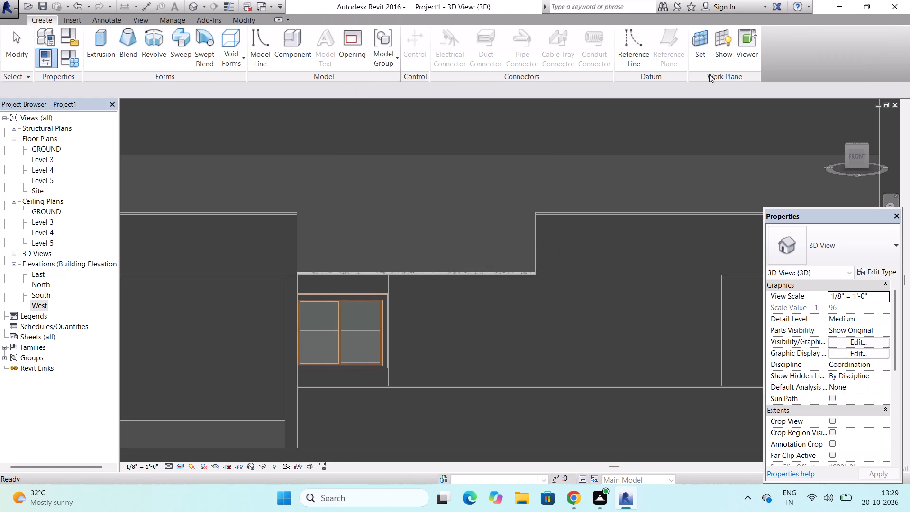
Set the work plane by picking the compound ceiling's front face in the parapet gap, dismissing the notification card.
{"action": "left_click", "coordinate": [693, 45]}
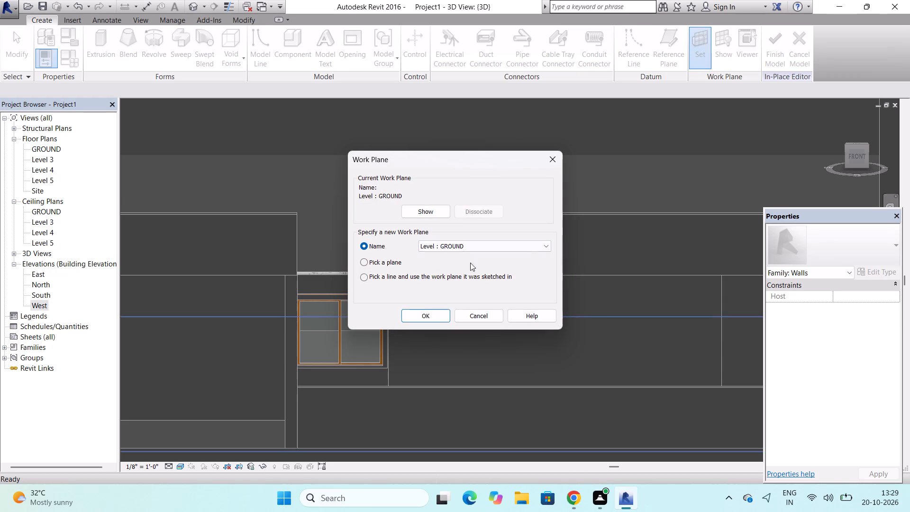
{"action": "left_click", "coordinate": [361, 259]}
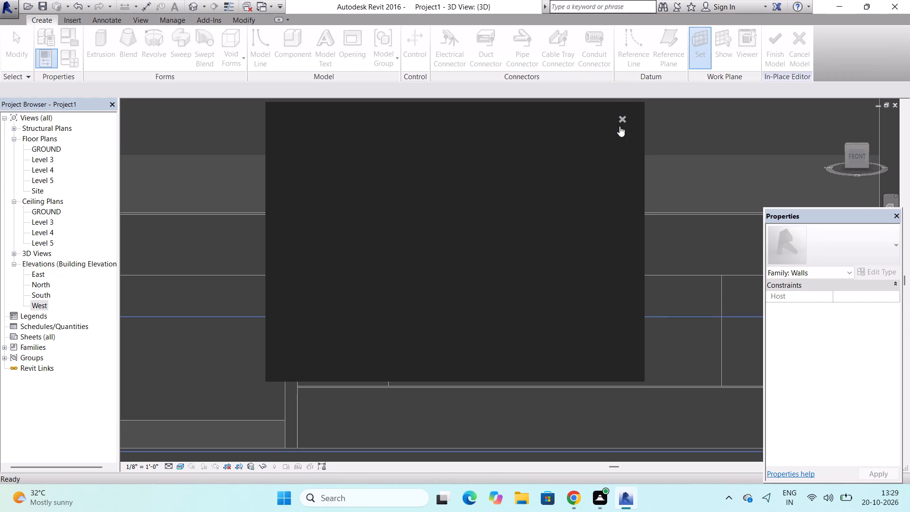
{"action": "left_click", "coordinate": [621, 121]}
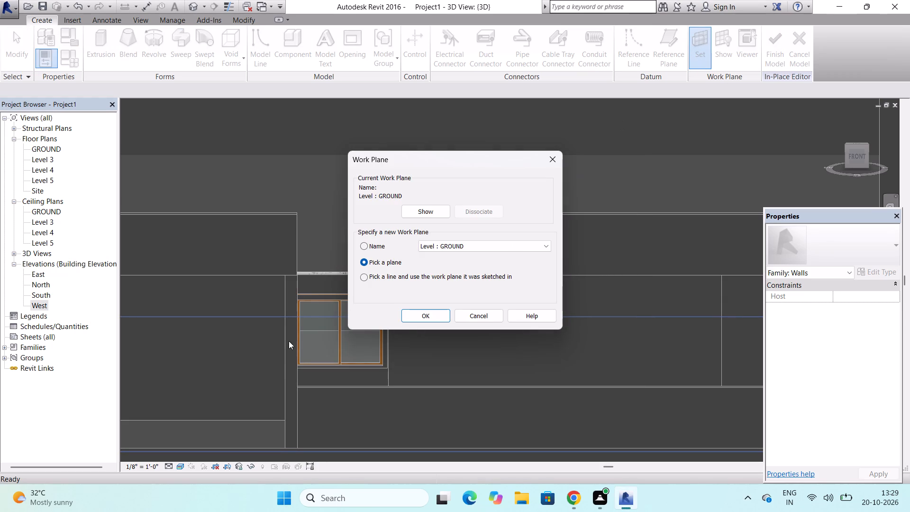
{"action": "left_click", "coordinate": [420, 315]}
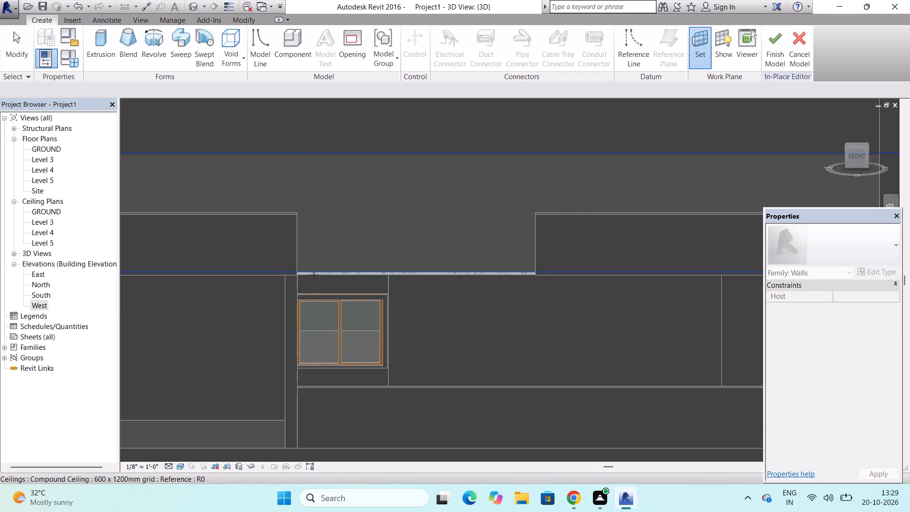
{"action": "scroll", "coordinate": [314, 275], "scroll_direction": "up", "scroll_amount": 3}
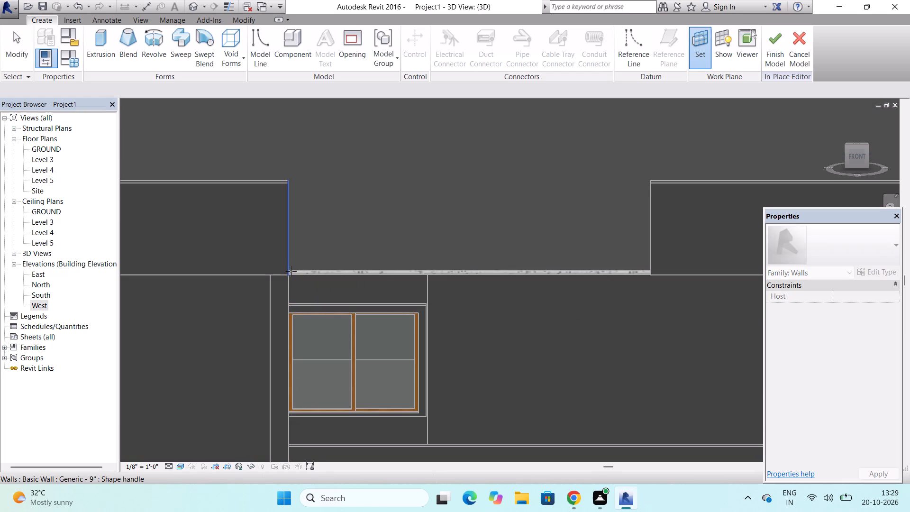
{"action": "left_click", "coordinate": [295, 274]}
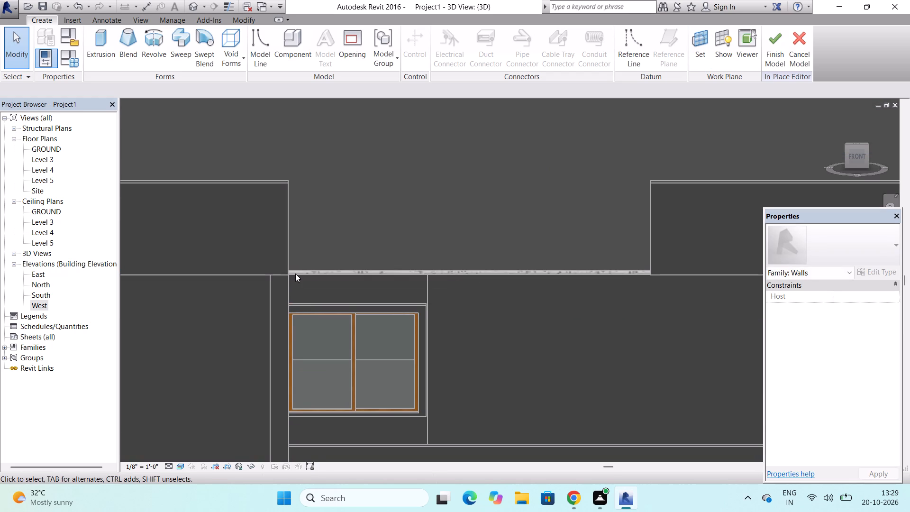
Extrude a low rectangle spanning the front parapet gap from the ceiling's bottom edge, with 1' 0" depth, and finish the in-place wall.
{"action": "left_click", "coordinate": [96, 35]}
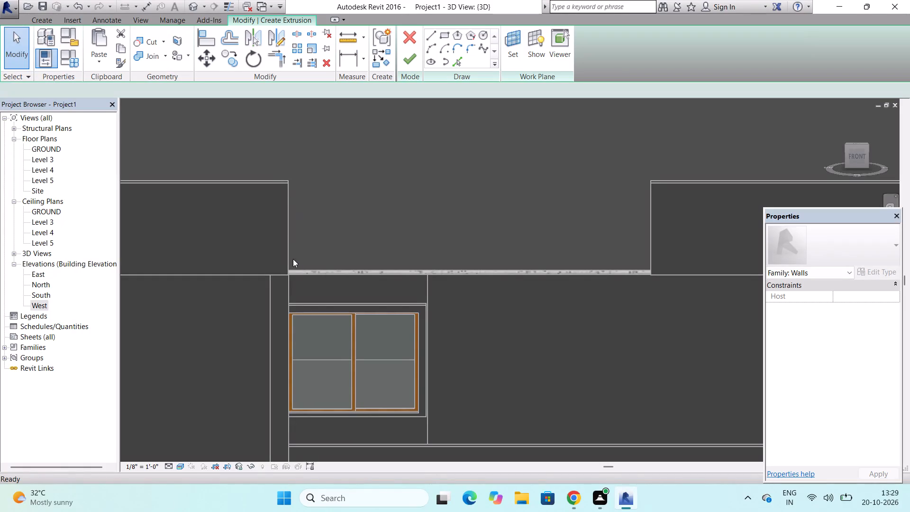
{"action": "scroll", "coordinate": [293, 263], "scroll_direction": "up", "scroll_amount": 7}
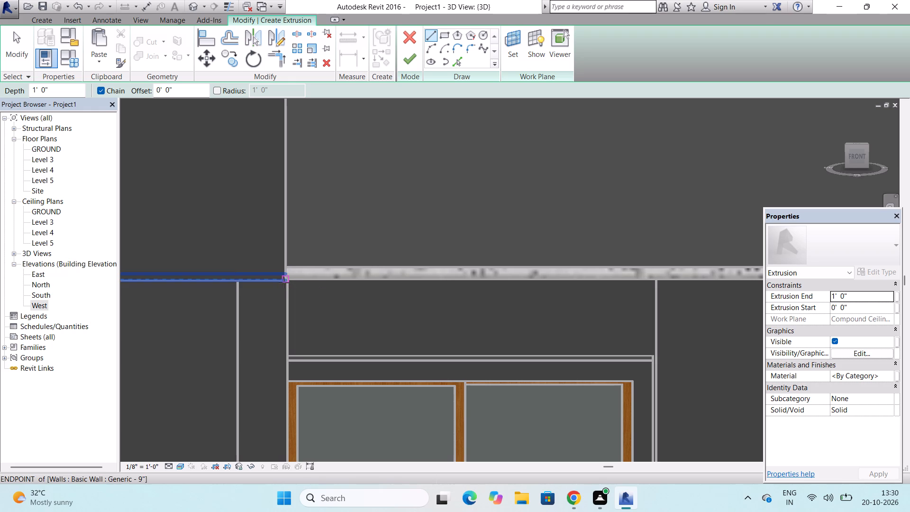
{"action": "left_click", "coordinate": [287, 283]}
{"action": "scroll", "coordinate": [287, 283], "scroll_direction": "down", "scroll_amount": 9}
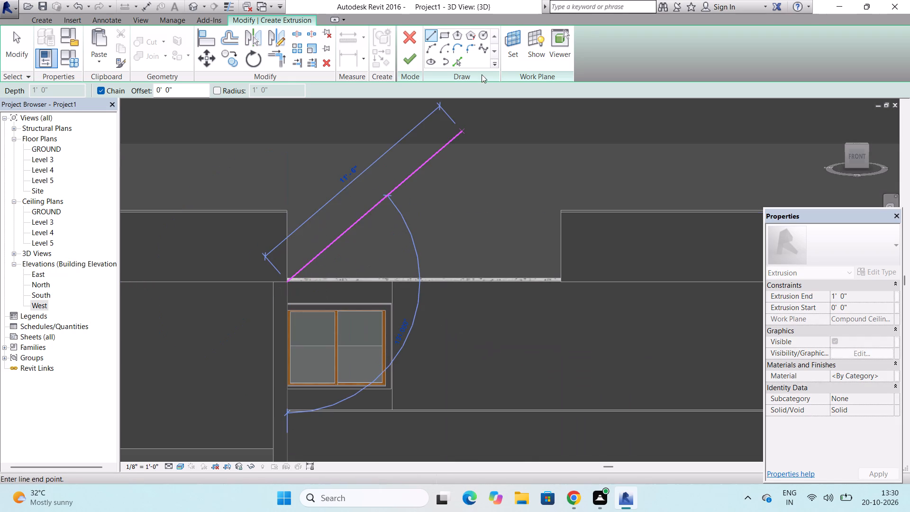
{"action": "left_click", "coordinate": [445, 37]}
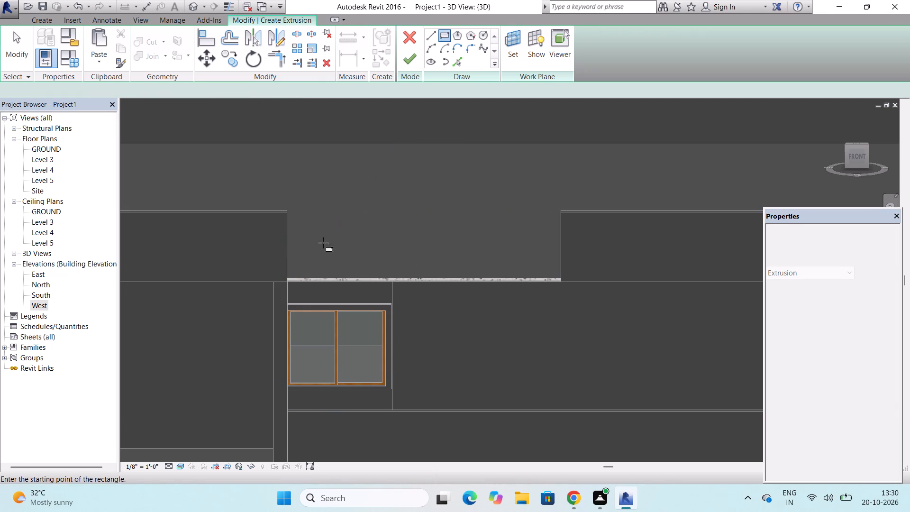
{"action": "scroll", "coordinate": [296, 269], "scroll_direction": "up", "scroll_amount": 12}
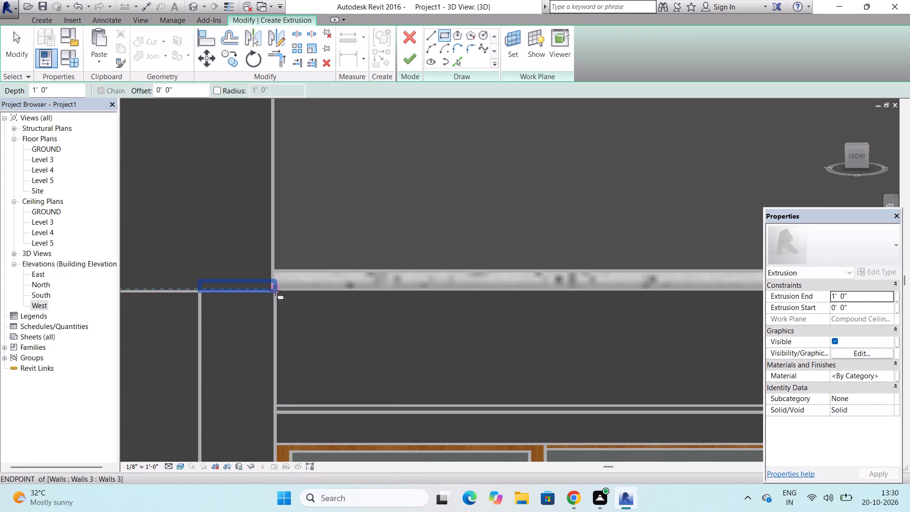
{"action": "left_click", "coordinate": [273, 293]}
{"action": "scroll", "coordinate": [273, 293], "scroll_direction": "down", "scroll_amount": 15}
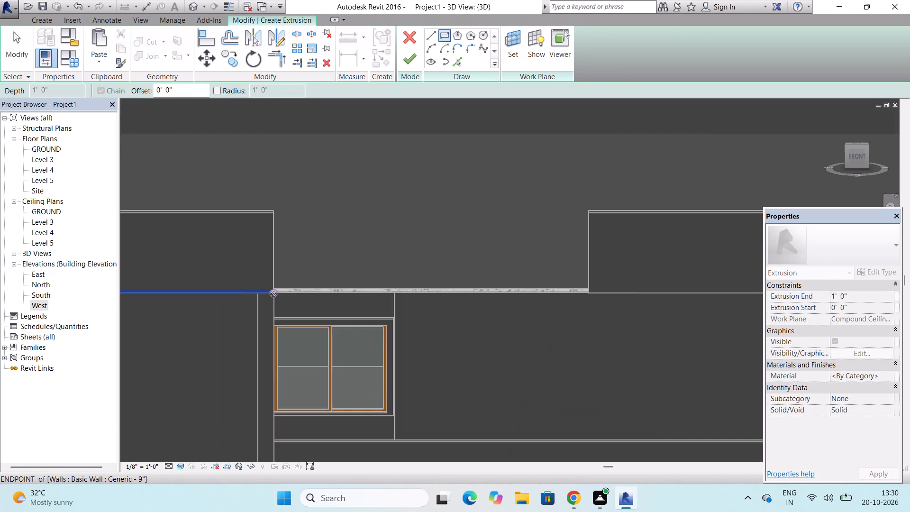
{"action": "scroll", "coordinate": [455, 290], "scroll_direction": "up", "scroll_amount": 7}
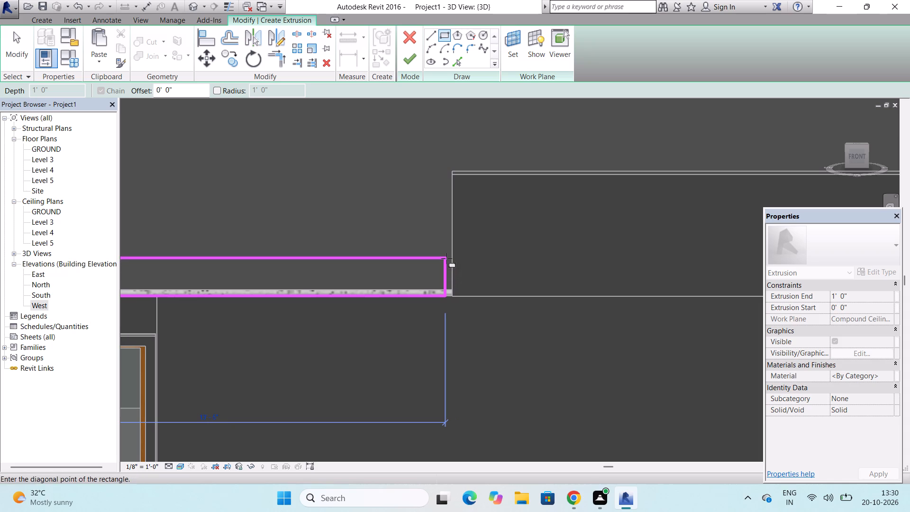
{"action": "scroll", "coordinate": [450, 258], "scroll_direction": "down", "scroll_amount": 3}
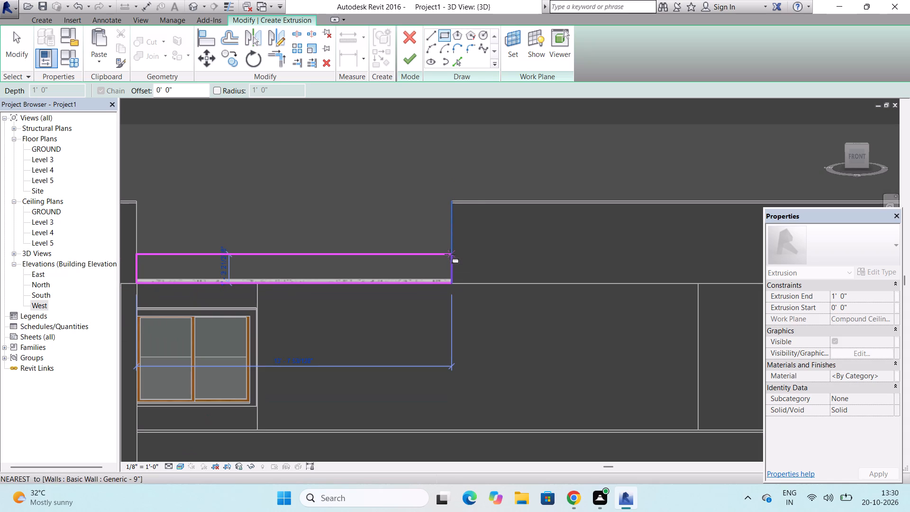
{"action": "left_click", "coordinate": [450, 254]}
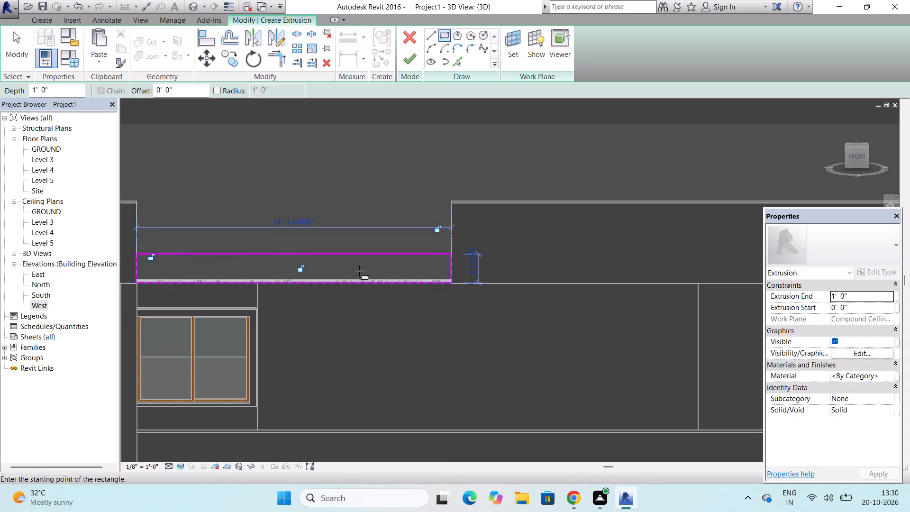
{"action": "left_click", "coordinate": [410, 55]}
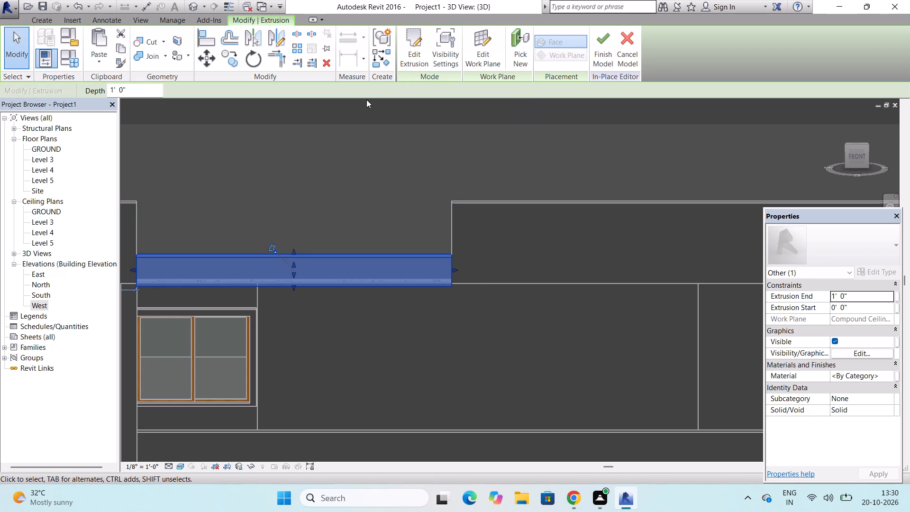
{"action": "left_click", "coordinate": [611, 56]}
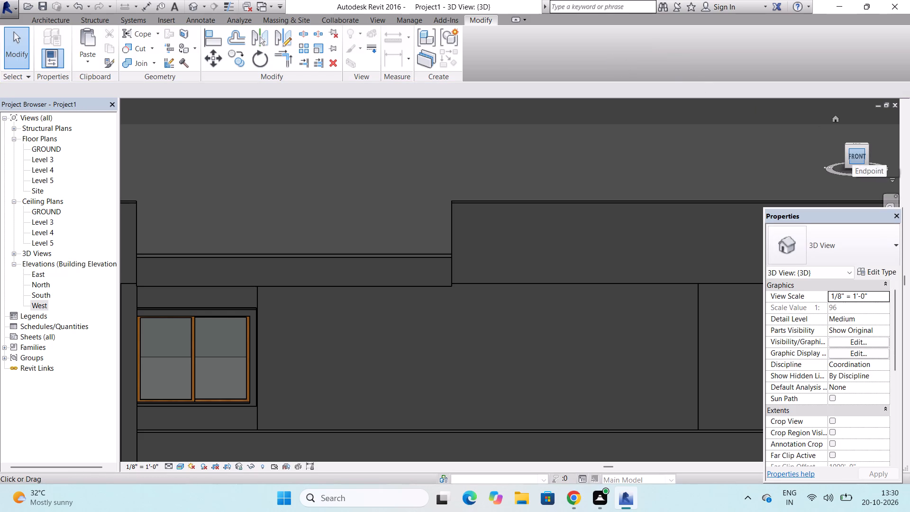
Examine the new low in-place wall in the front parapet gap from the front-right and above in 3D.
{"action": "left_click_drag", "start_coordinate": [848, 146], "coordinate": [811, 159]}
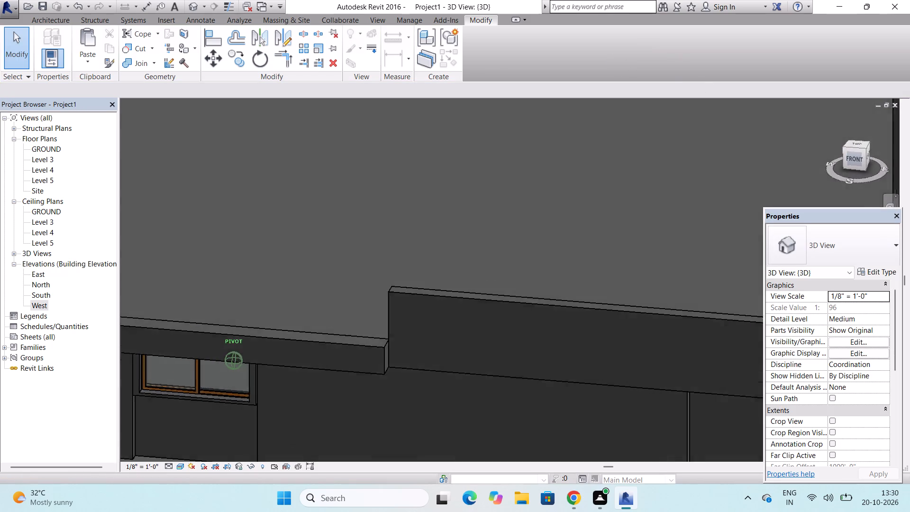
{"action": "left_click_drag", "start_coordinate": [811, 159], "coordinate": [770, 163]}
{"action": "scroll", "coordinate": [534, 162], "scroll_direction": "down", "scroll_amount": 5}
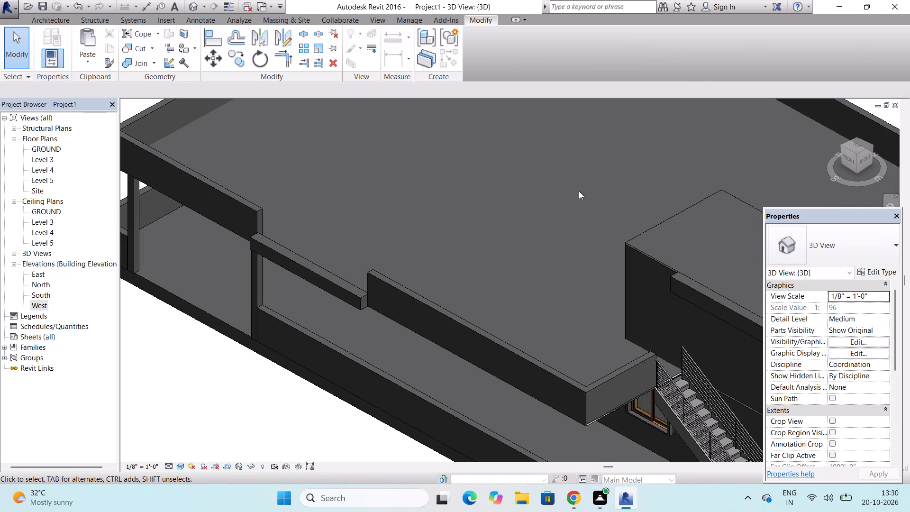
{"action": "scroll", "coordinate": [579, 191], "scroll_direction": "down", "scroll_amount": 5}
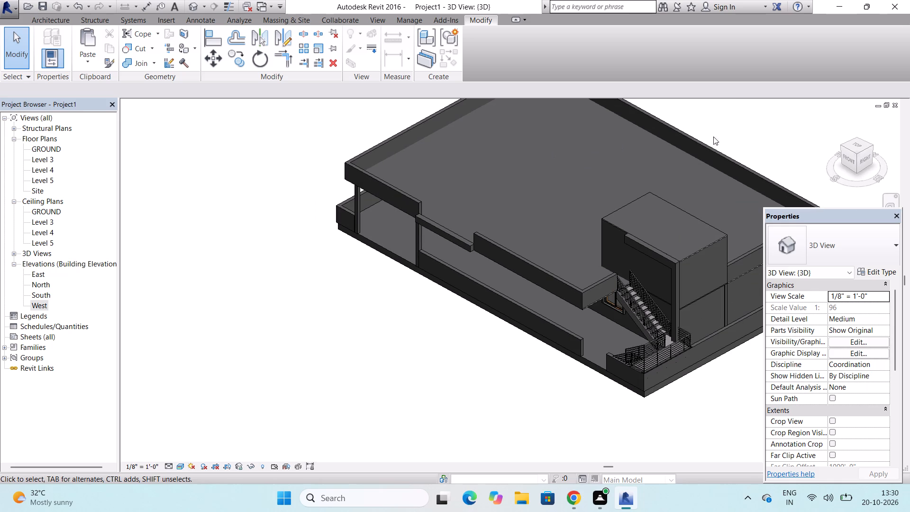
Stretch the low in-place wall's back face to the inner face of the front parapet, dismissing the notification card.
{"action": "left_click_drag", "start_coordinate": [844, 148], "coordinate": [839, 148]}
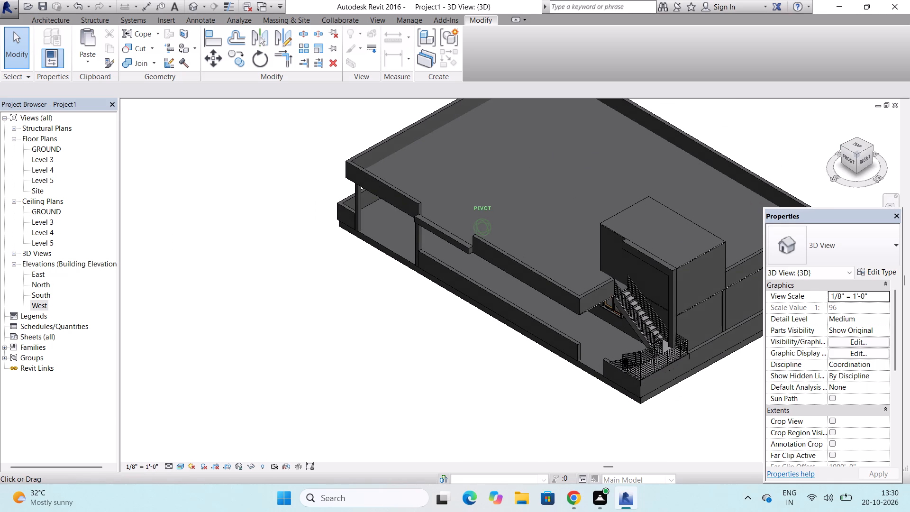
{"action": "left_click_drag", "start_coordinate": [839, 148], "coordinate": [767, 156]}
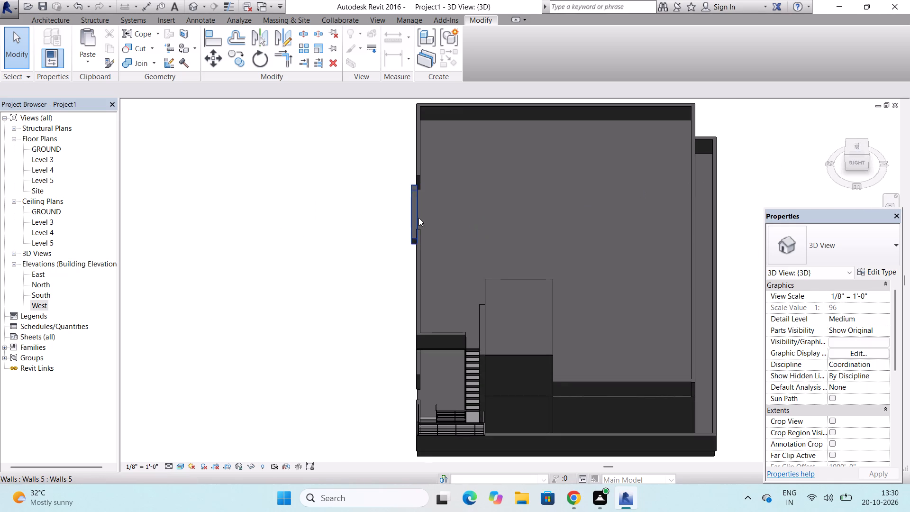
{"action": "scroll", "coordinate": [419, 218], "scroll_direction": "up", "scroll_amount": 7}
{"action": "left_click", "coordinate": [413, 194]}
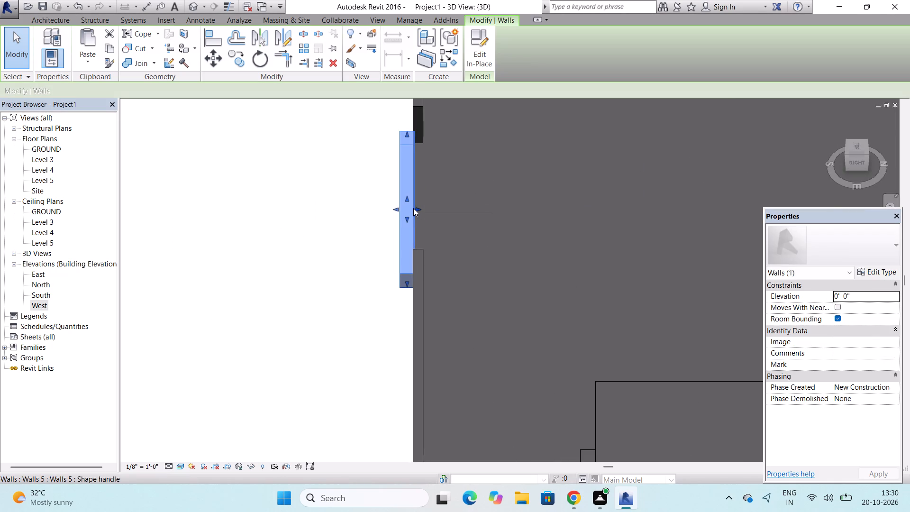
{"action": "left_click", "coordinate": [417, 209]}
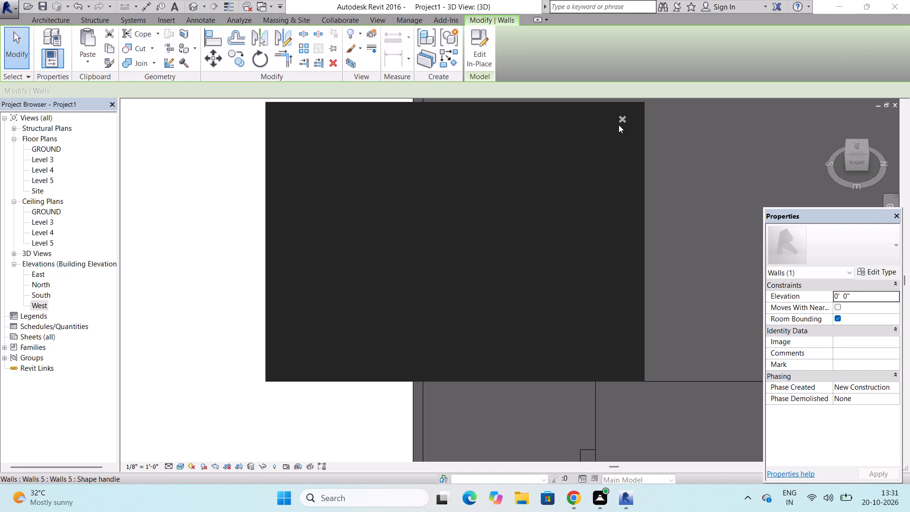
{"action": "left_click", "coordinate": [620, 118]}
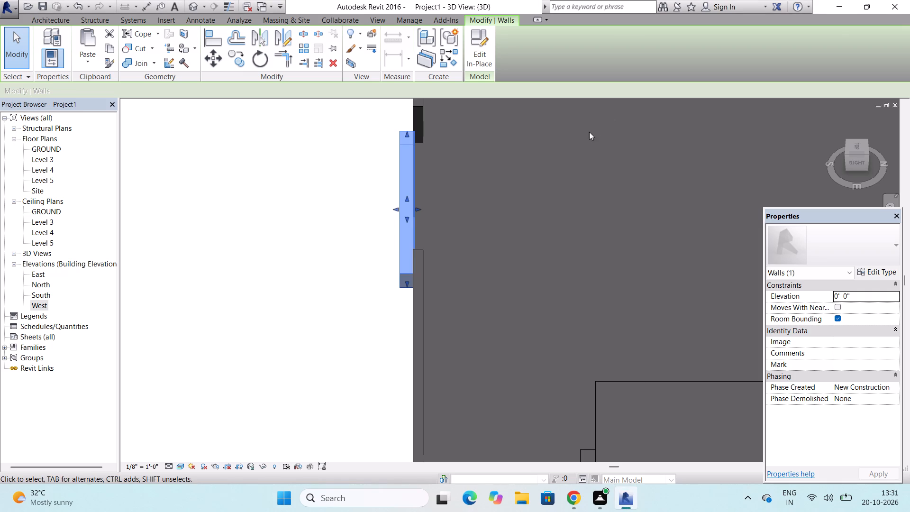
{"action": "scroll", "coordinate": [411, 201], "scroll_direction": "up", "scroll_amount": 3}
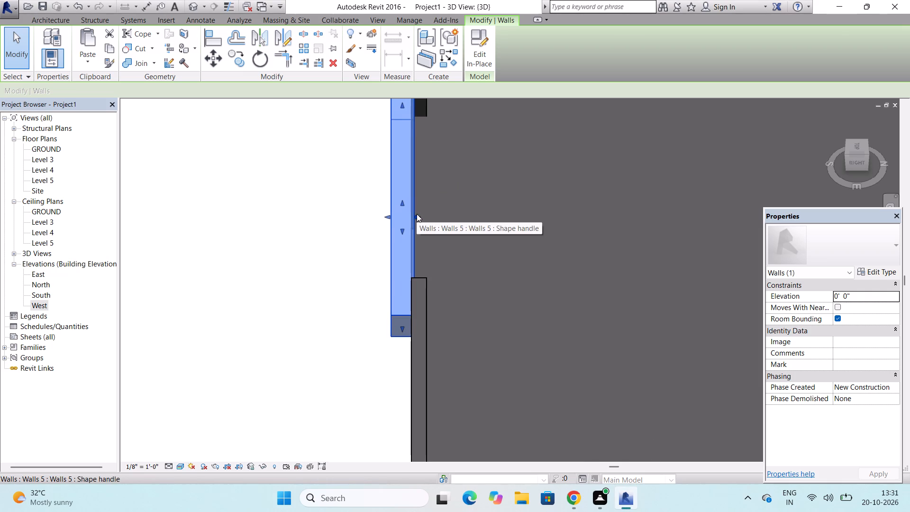
{"action": "left_click_drag", "start_coordinate": [417, 215], "coordinate": [425, 215]}
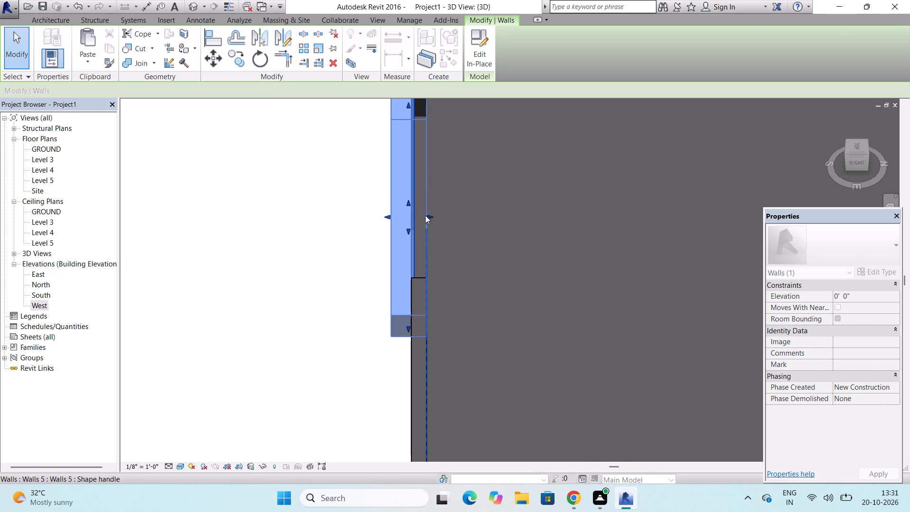
{"action": "scroll", "coordinate": [374, 237], "scroll_direction": "down", "scroll_amount": 8}
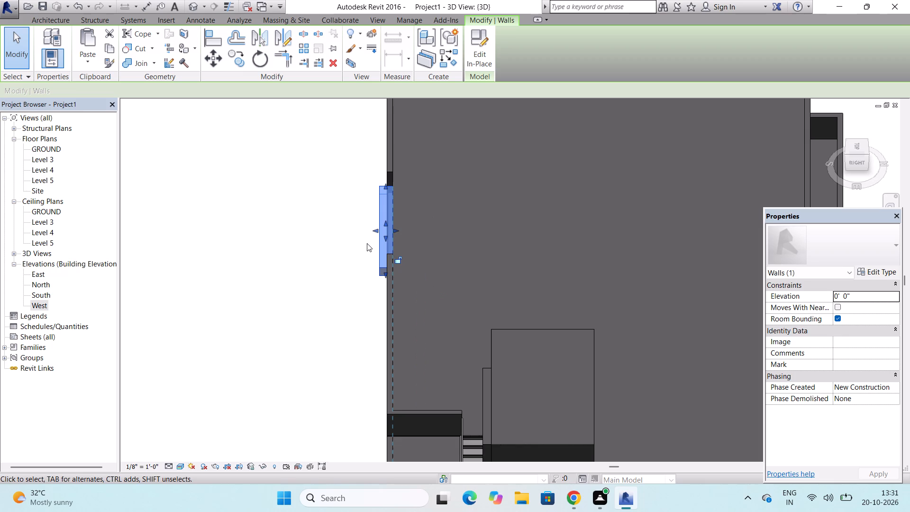
{"action": "key", "text": "Escape"}
{"action": "key", "text": "Escape"}
{"action": "key", "text": "Escape"}
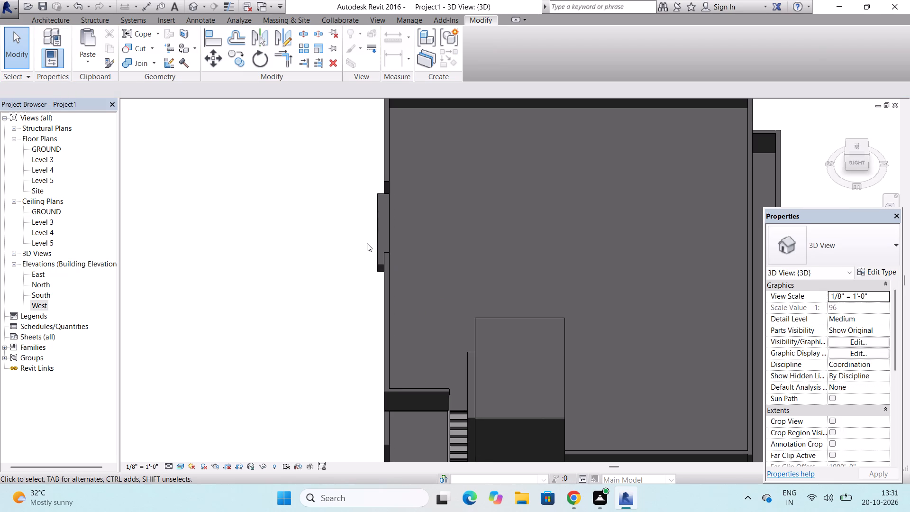
{"action": "key", "text": "Escape"}
Pull the low in-place wall's outer face slightly inward to reduce its projection beyond the front parapet.
{"action": "scroll", "coordinate": [379, 230], "scroll_direction": "up", "scroll_amount": 6}
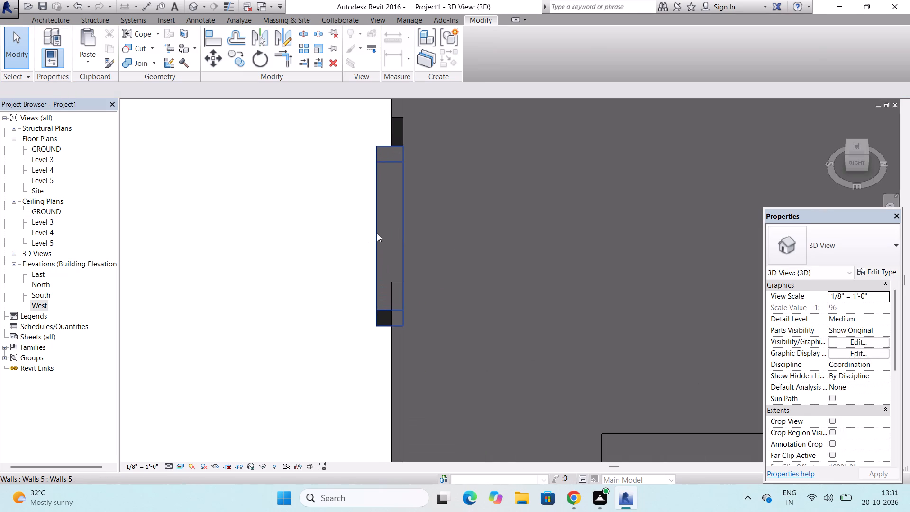
{"action": "left_click", "coordinate": [377, 233]}
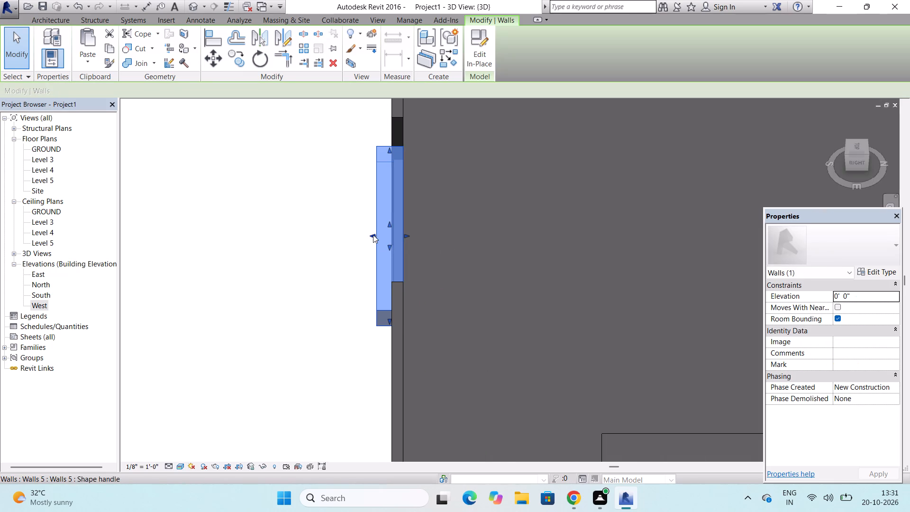
{"action": "left_click_drag", "start_coordinate": [373, 235], "coordinate": [383, 235]}
{"action": "key", "text": "Escape"}
{"action": "key", "text": "Escape"}
{"action": "scroll", "coordinate": [371, 238], "scroll_direction": "down", "scroll_amount": 6}
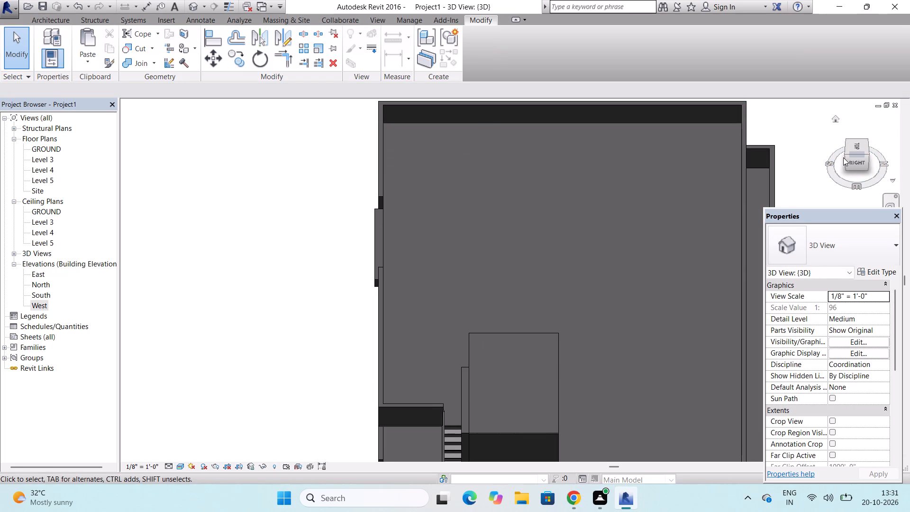
Examine the adjusted in-place wall in the front parapet gap from the front in 3D and in the Level 3 floor plan.
{"action": "left_click_drag", "start_coordinate": [847, 157], "coordinate": [846, 154]}
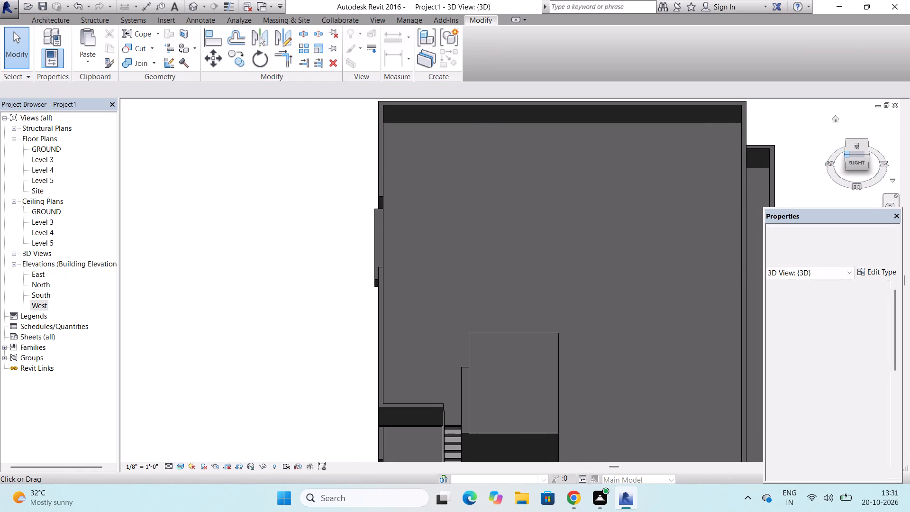
{"action": "left_click_drag", "start_coordinate": [846, 154], "coordinate": [898, 126]}
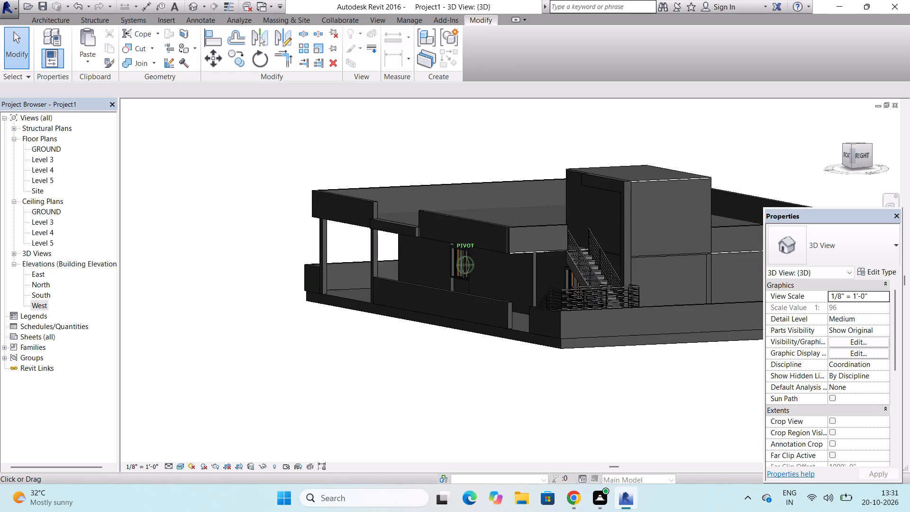
{"action": "left_click_drag", "start_coordinate": [898, 126], "coordinate": [285, 133]}
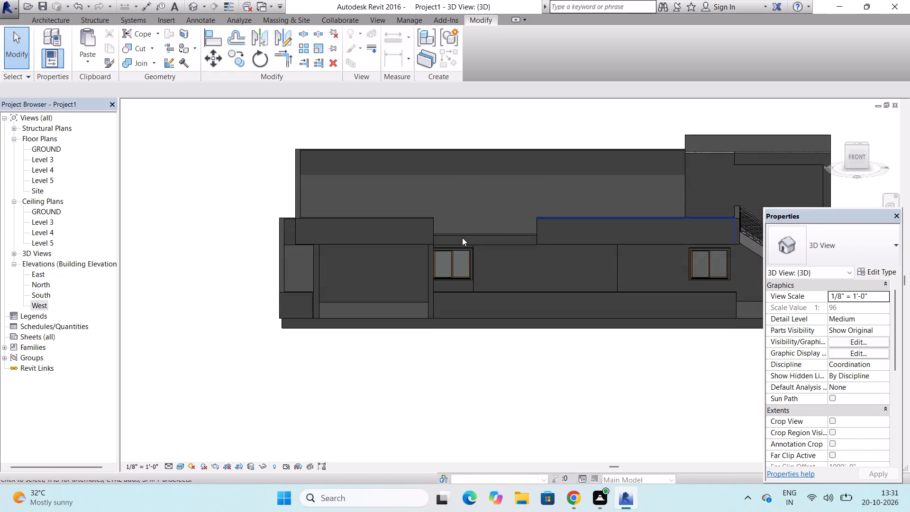
{"action": "scroll", "coordinate": [446, 222], "scroll_direction": "up", "scroll_amount": 7}
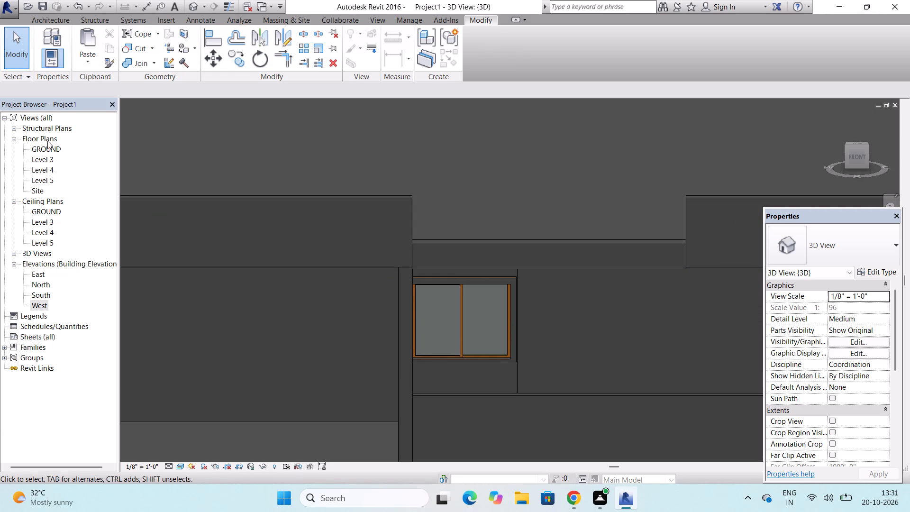
{"action": "double_click", "coordinate": [40, 159]}
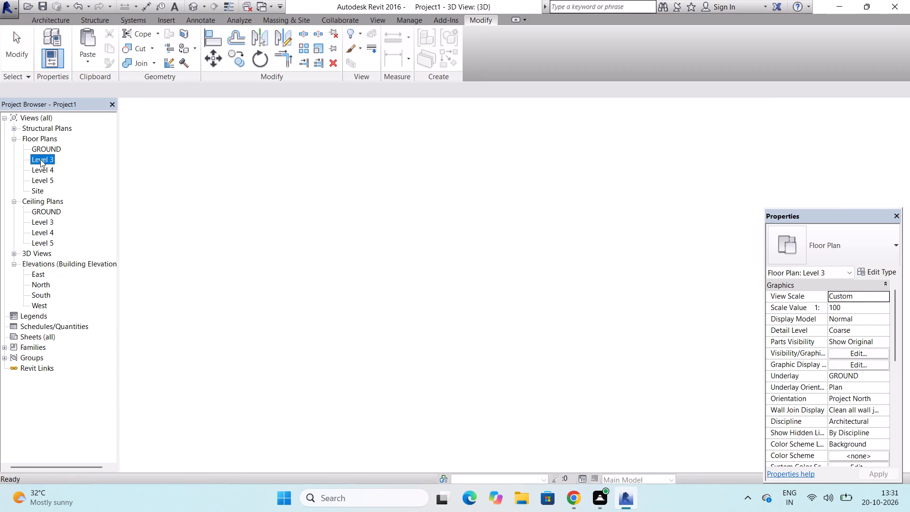
{"action": "scroll", "coordinate": [386, 249], "scroll_direction": "down", "scroll_amount": 7}
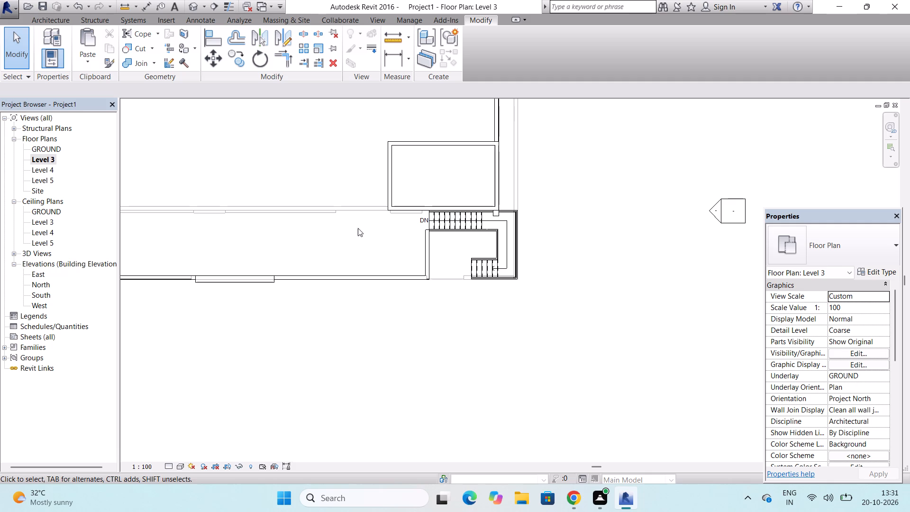
{"action": "scroll", "coordinate": [364, 229], "scroll_direction": "down", "scroll_amount": 3}
{"action": "scroll", "coordinate": [263, 252], "scroll_direction": "up", "scroll_amount": 7}
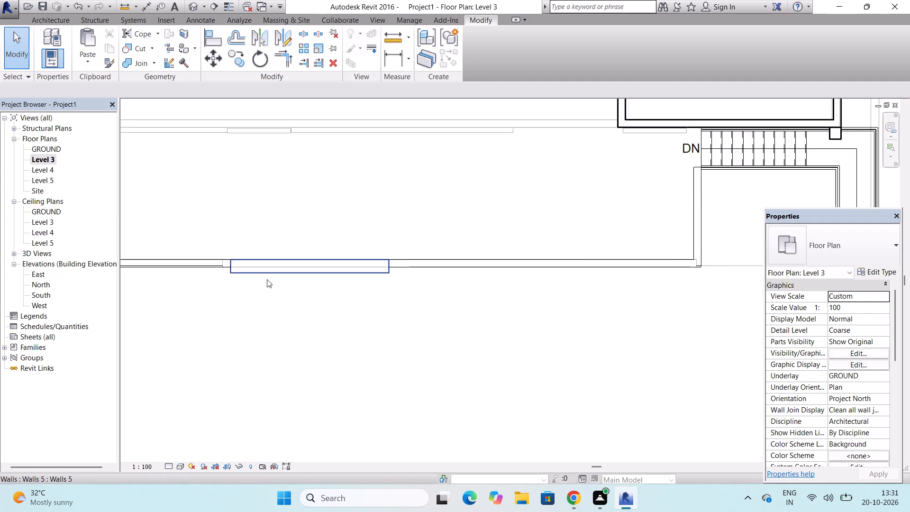
{"action": "scroll", "coordinate": [267, 279], "scroll_direction": "up", "scroll_amount": 4}
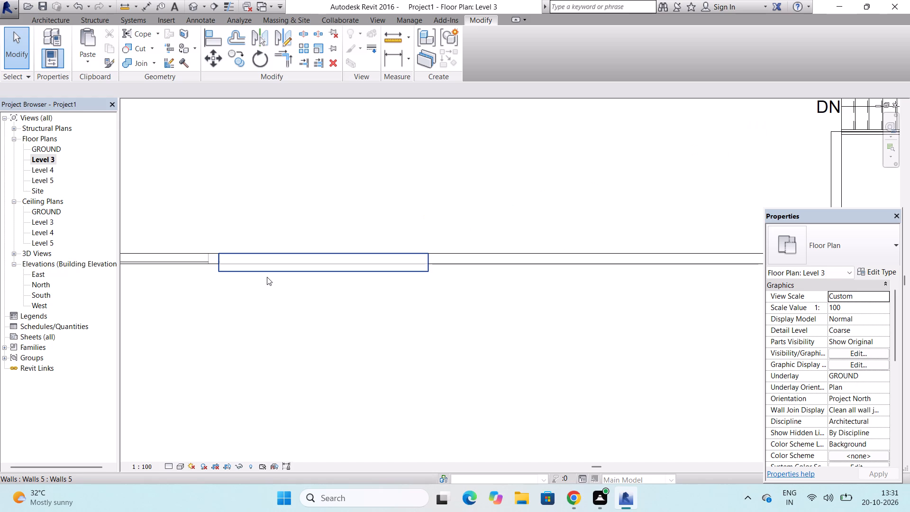
{"action": "left_click", "coordinate": [187, 4]}
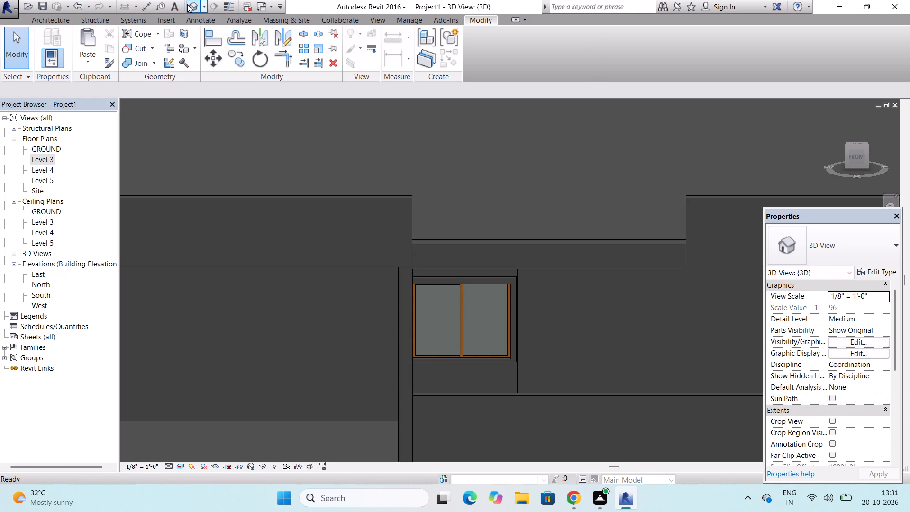
{"action": "key", "text": "Escape"}
{"action": "key", "text": "Escape"}
{"action": "key", "text": "Escape"}
{"action": "key", "text": "Escape"}
{"action": "key", "text": "Escape"}
{"action": "key", "text": "Escape"}
{"action": "key", "text": "Escape"}
{"action": "key", "text": "Escape"}
{"action": "key", "text": "Escape"}
{"action": "key", "text": "Escape"}
{"action": "key", "text": "Escape"}
{"action": "key", "text": "Escape"}
{"action": "key", "text": "Escape"}
{"action": "key", "text": "Escape"}
Start another in-place model in the Walls category at the front parapet gap, dismissing the notification card.
{"action": "left_click", "coordinate": [55, 25]}
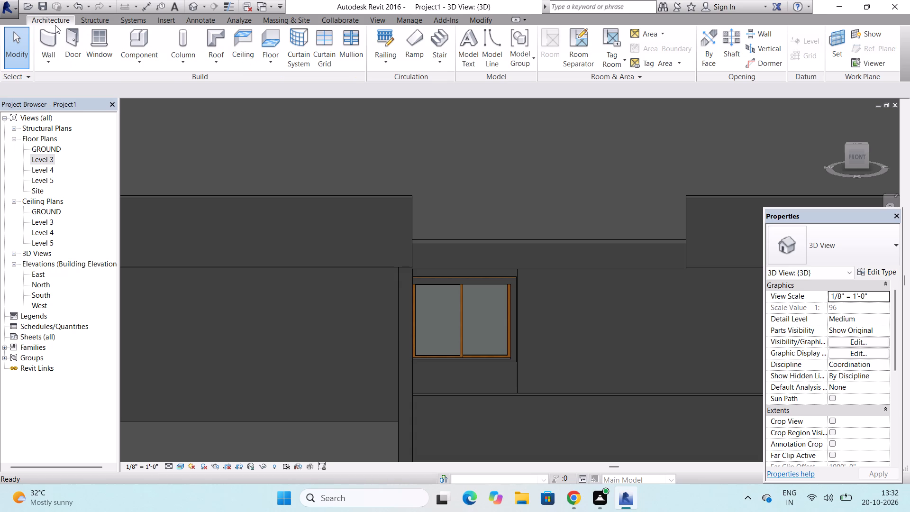
{"action": "scroll", "coordinate": [262, 250], "scroll_direction": "down", "scroll_amount": 7}
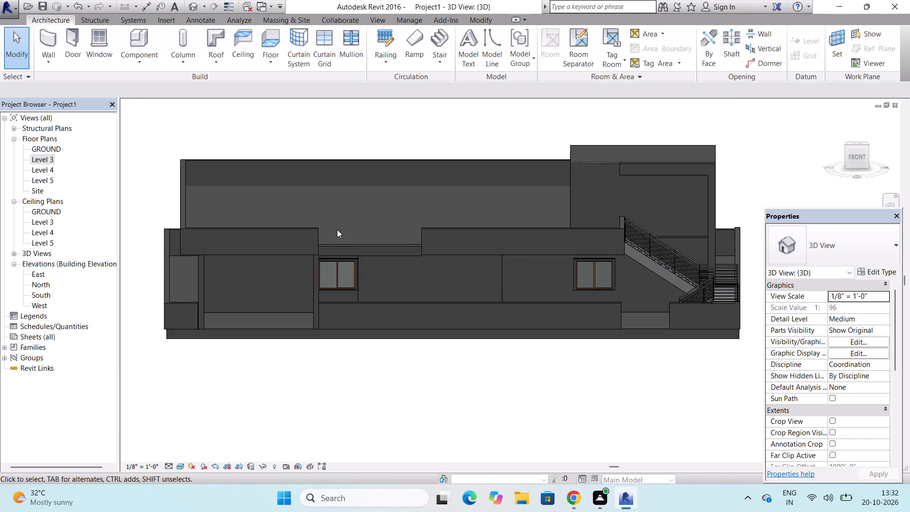
{"action": "scroll", "coordinate": [338, 234], "scroll_direction": "up", "scroll_amount": 12}
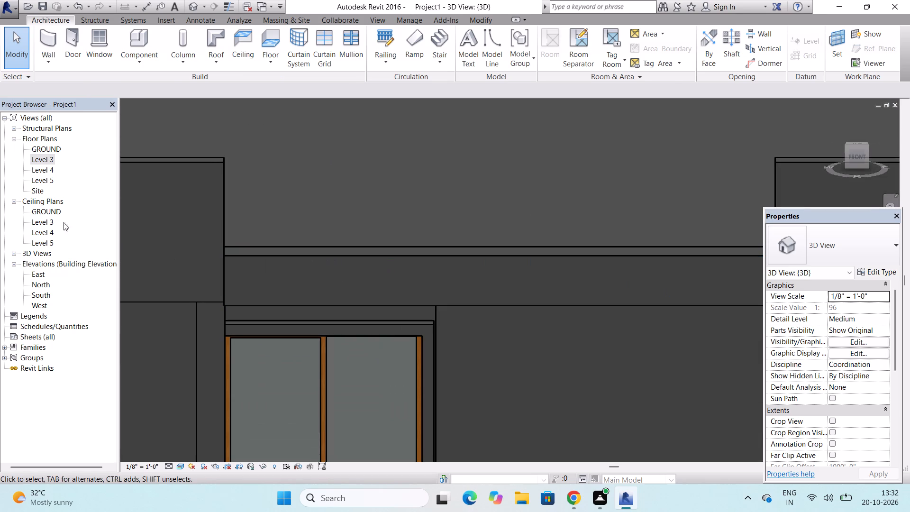
{"action": "left_click", "coordinate": [124, 57]}
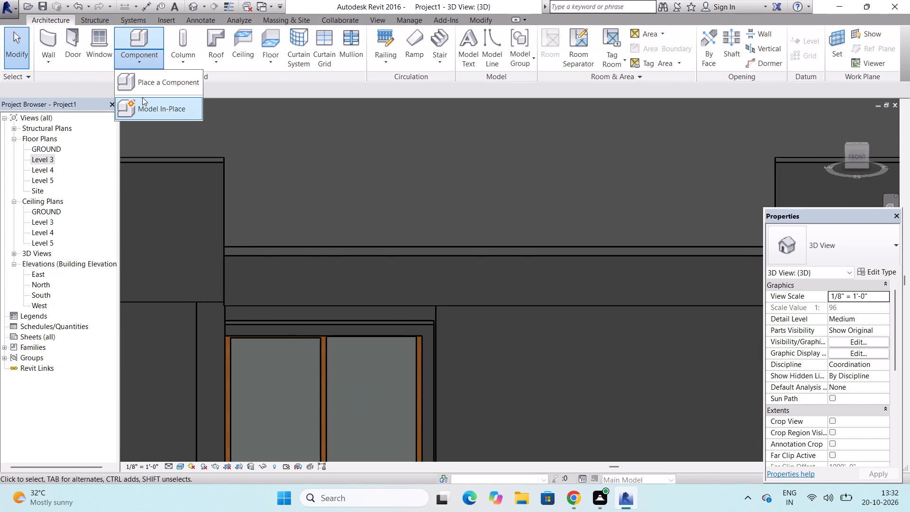
{"action": "left_click", "coordinate": [142, 97]}
{"action": "scroll", "coordinate": [478, 246], "scroll_direction": "down", "scroll_amount": 7}
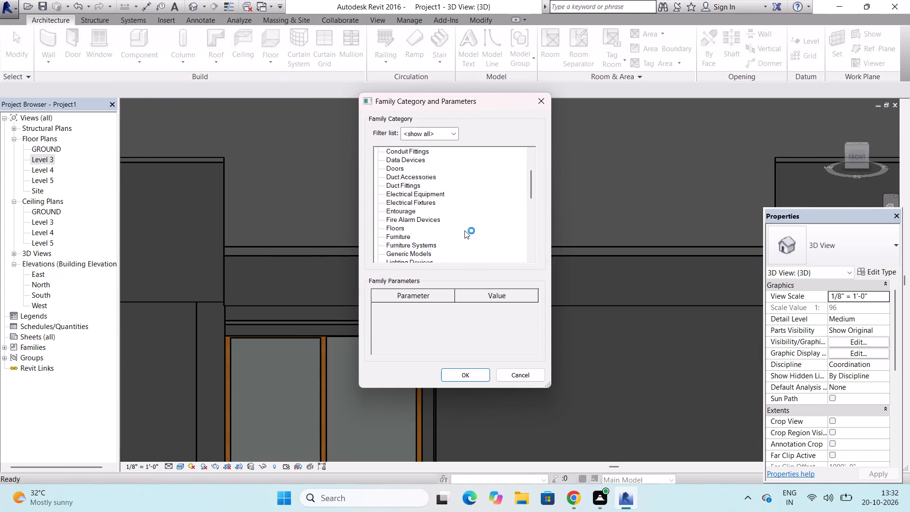
{"action": "scroll", "coordinate": [464, 230], "scroll_direction": "down", "scroll_amount": 20}
{"action": "scroll", "coordinate": [464, 230], "scroll_direction": "down", "scroll_amount": 12}
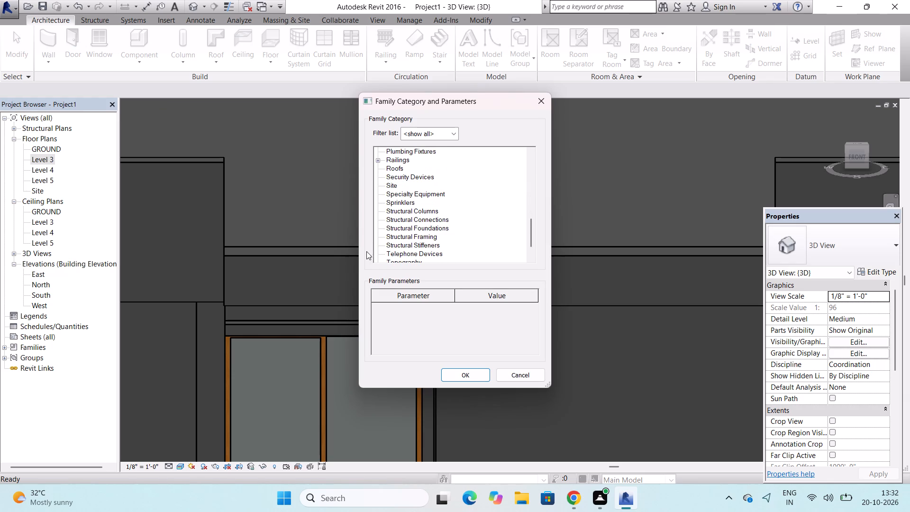
{"action": "left_click", "coordinate": [389, 247]}
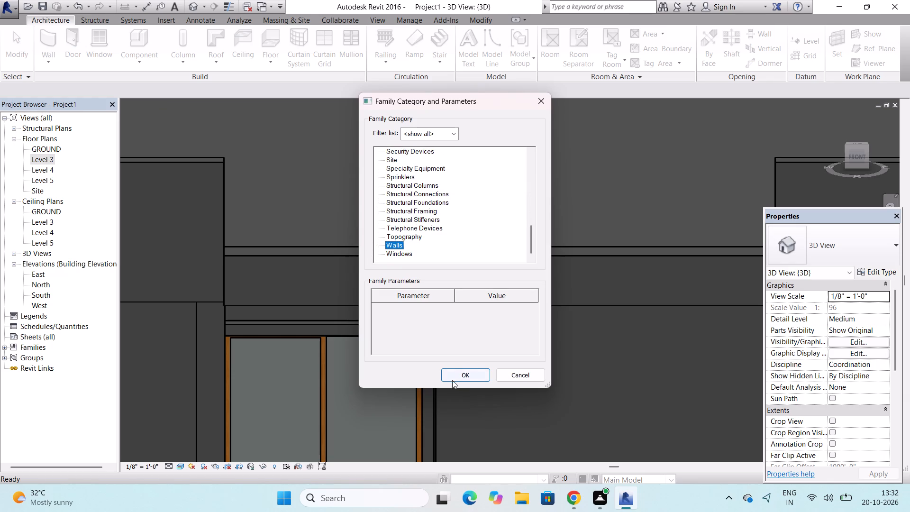
{"action": "left_click", "coordinate": [454, 379]}
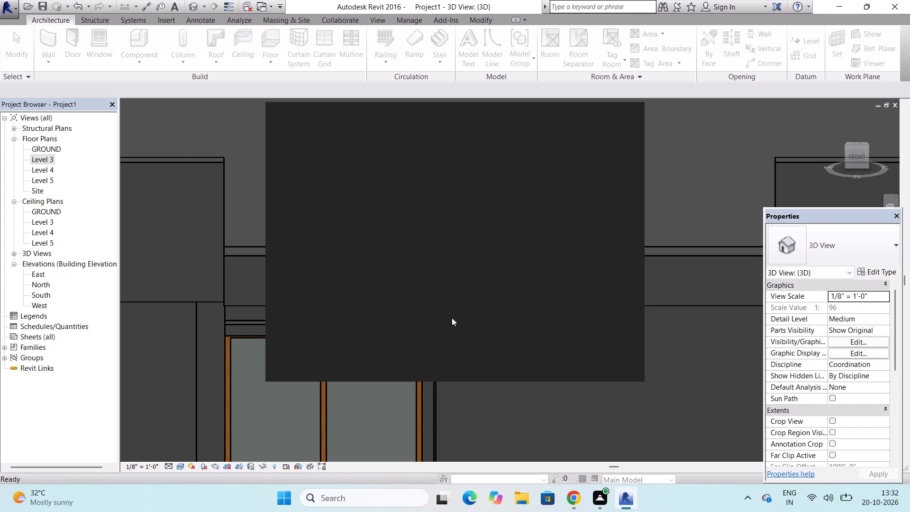
{"action": "left_click", "coordinate": [655, 145]}
{"action": "left_click", "coordinate": [623, 116]}
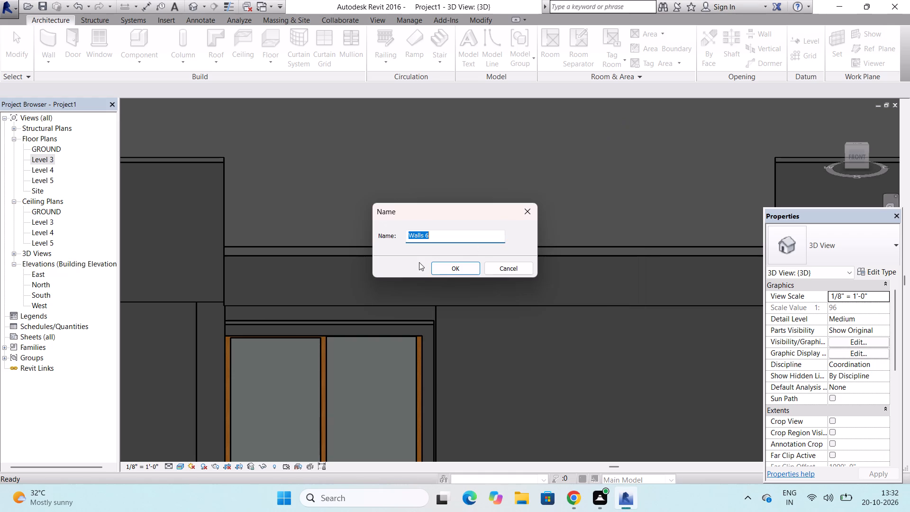
{"action": "left_click", "coordinate": [446, 265]}
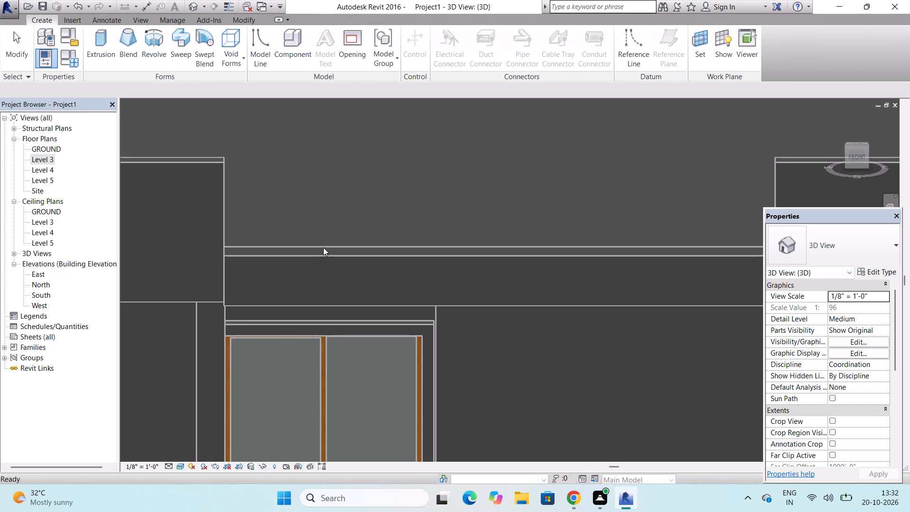
Set the work plane by picking the top face of the low in-place wall in the front parapet gap.
{"action": "left_click", "coordinate": [708, 52]}
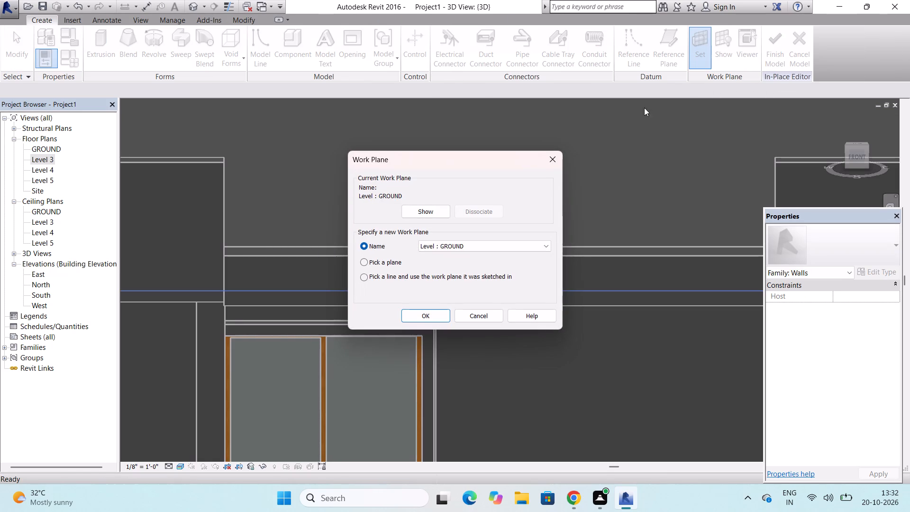
{"action": "left_click", "coordinate": [365, 259]}
{"action": "left_click", "coordinate": [426, 314]}
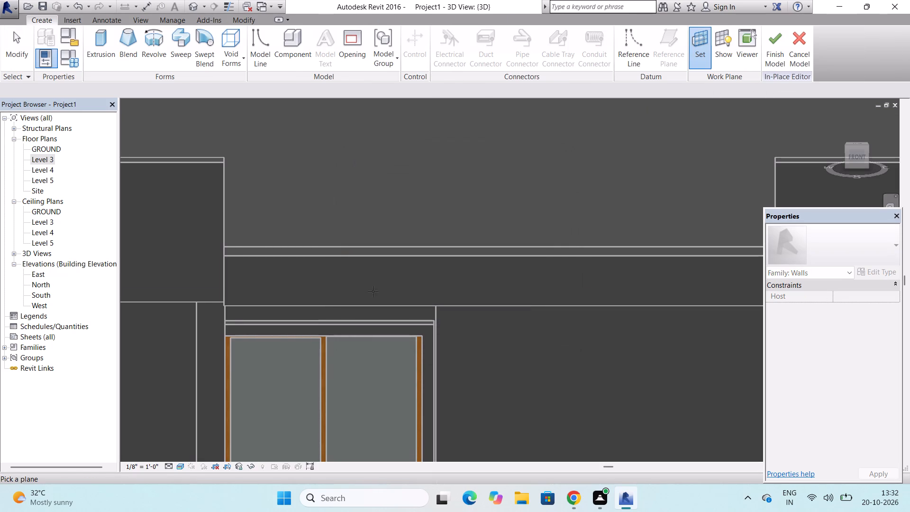
{"action": "left_click", "coordinate": [295, 254]}
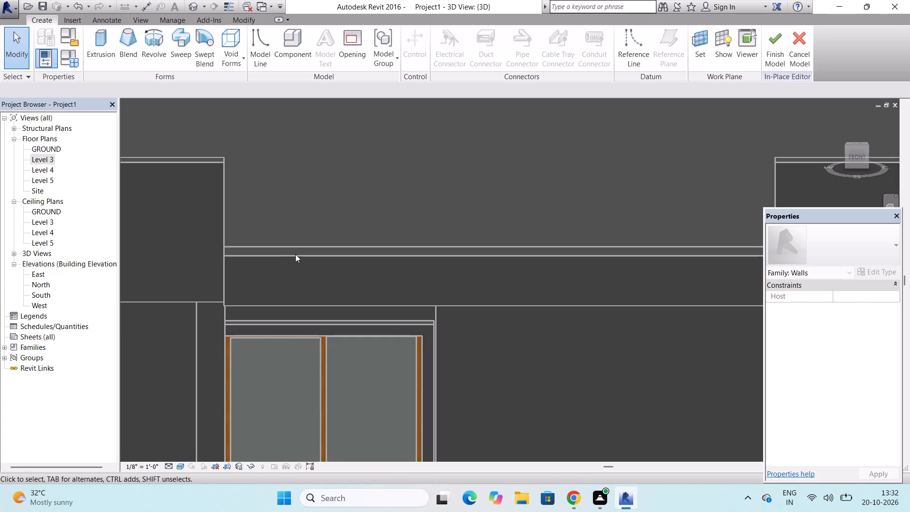
Extrude a rectangle covering the low wall's top face across the parapet gap to a 1' 0" depth, and finish the in-place model.
{"action": "left_click", "coordinate": [89, 41]}
{"action": "scroll", "coordinate": [227, 247], "scroll_direction": "up", "scroll_amount": 5}
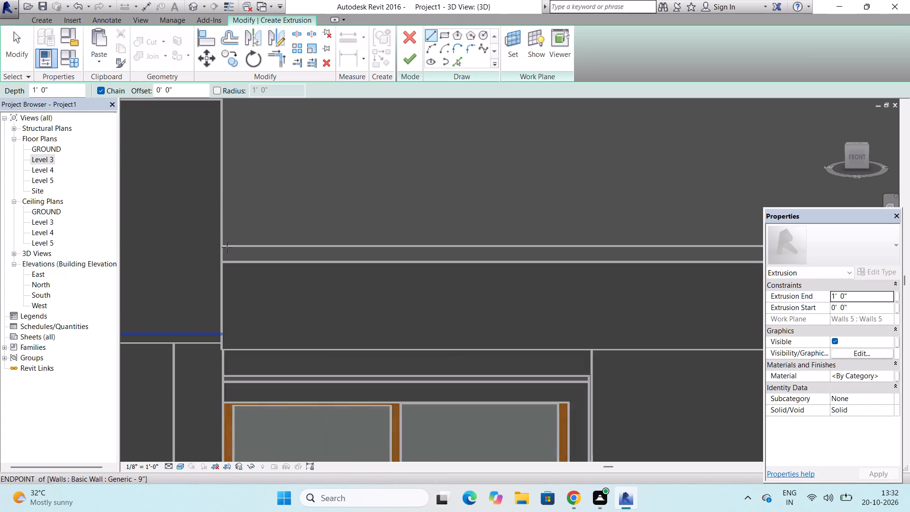
{"action": "scroll", "coordinate": [227, 247], "scroll_direction": "up", "scroll_amount": 2}
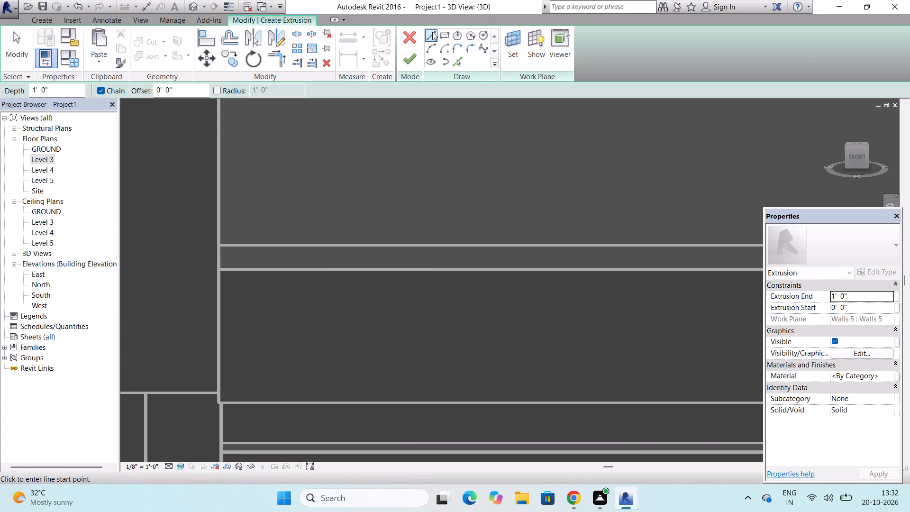
{"action": "left_click", "coordinate": [440, 32]}
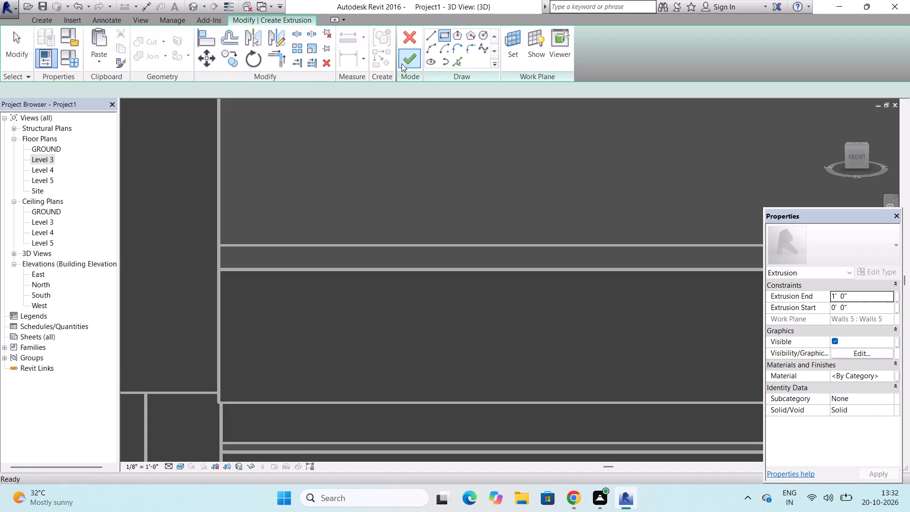
{"action": "left_click", "coordinate": [223, 247]}
{"action": "scroll", "coordinate": [223, 247], "scroll_direction": "down", "scroll_amount": 4}
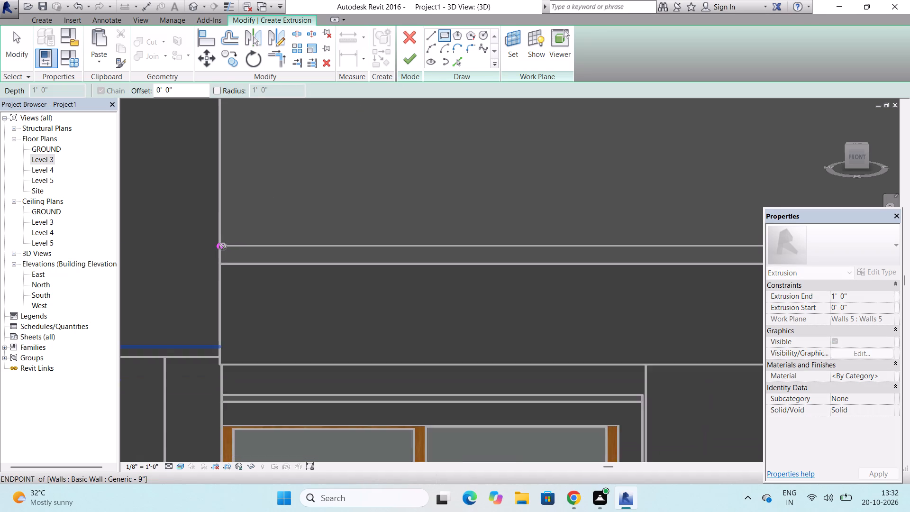
{"action": "scroll", "coordinate": [223, 247], "scroll_direction": "down", "scroll_amount": 7}
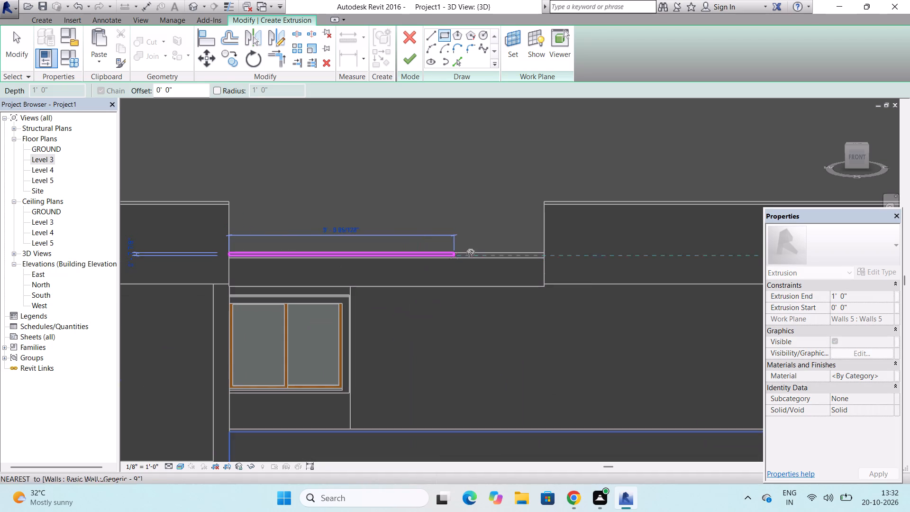
{"action": "scroll", "coordinate": [491, 254], "scroll_direction": "up", "scroll_amount": 12}
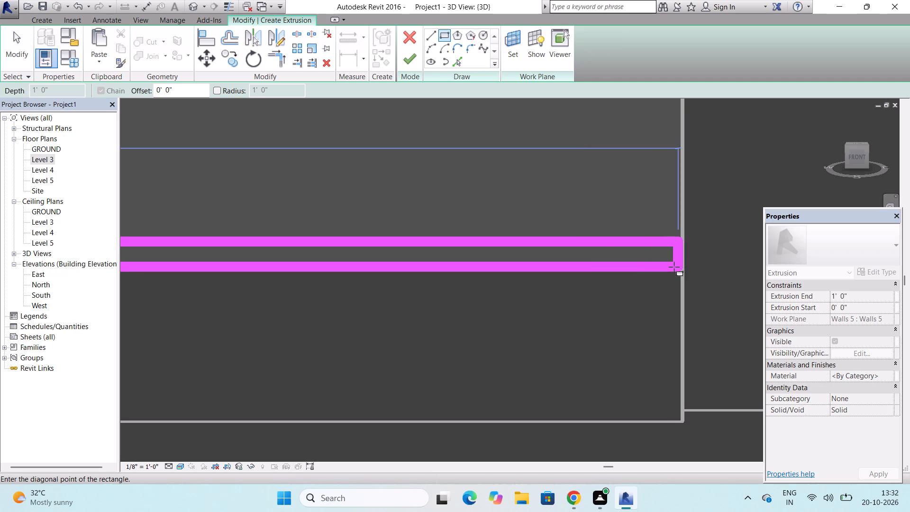
{"action": "left_click", "coordinate": [674, 267]}
{"action": "scroll", "coordinate": [535, 238], "scroll_direction": "down", "scroll_amount": 11}
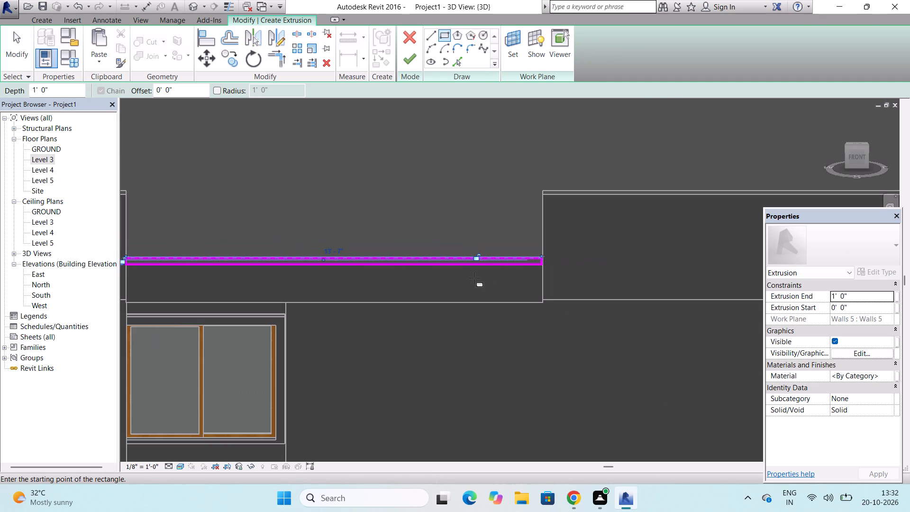
{"action": "left_click", "coordinate": [414, 55]}
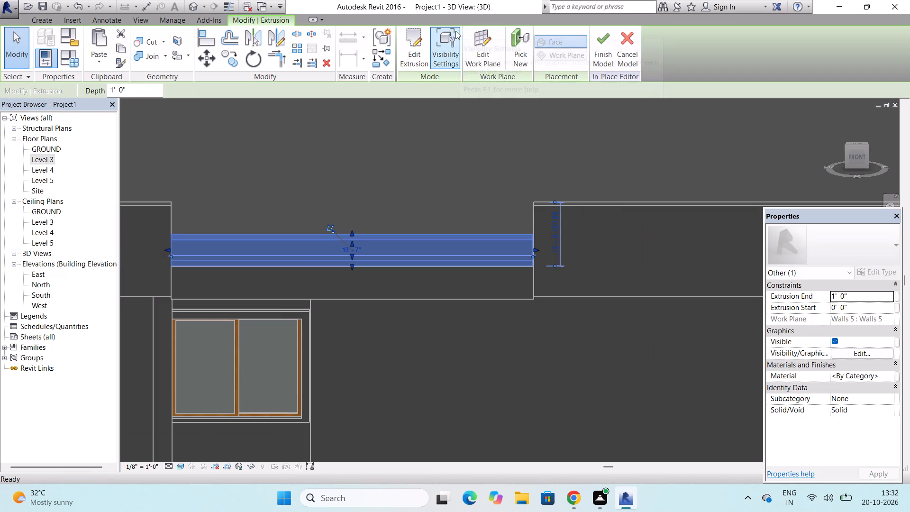
{"action": "left_click", "coordinate": [608, 56]}
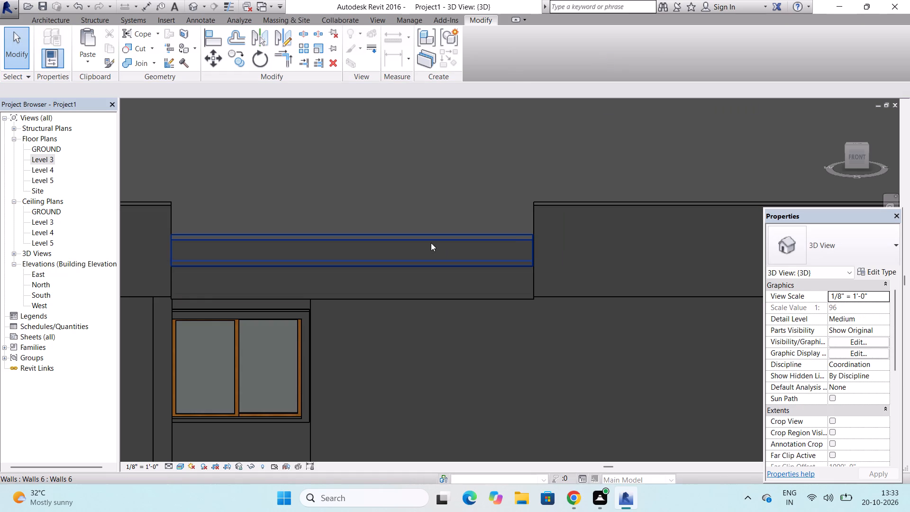
Pull the new in-place wall's outer face slightly outward beyond the low wall beneath it.
{"action": "left_click_drag", "start_coordinate": [847, 144], "coordinate": [838, 163]}
{"action": "scroll", "coordinate": [496, 179], "scroll_direction": "down", "scroll_amount": 8}
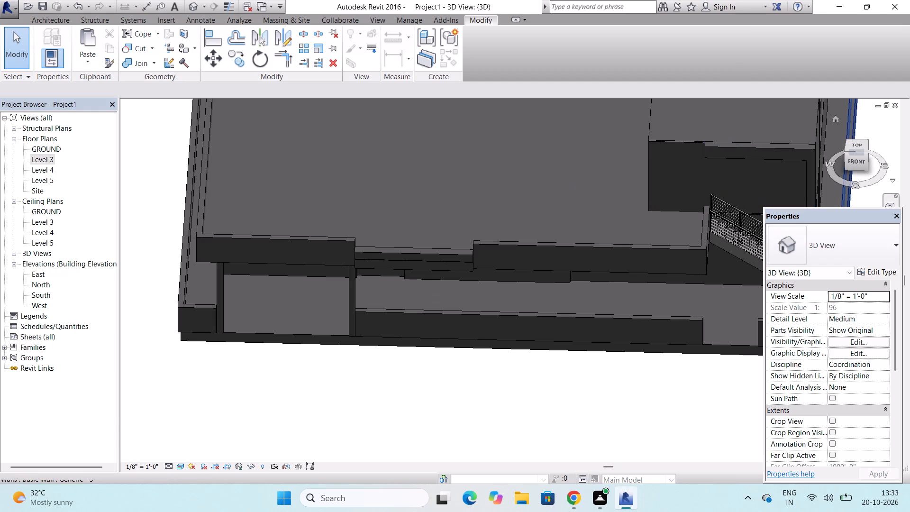
{"action": "left_click_drag", "start_coordinate": [846, 152], "coordinate": [793, 165]}
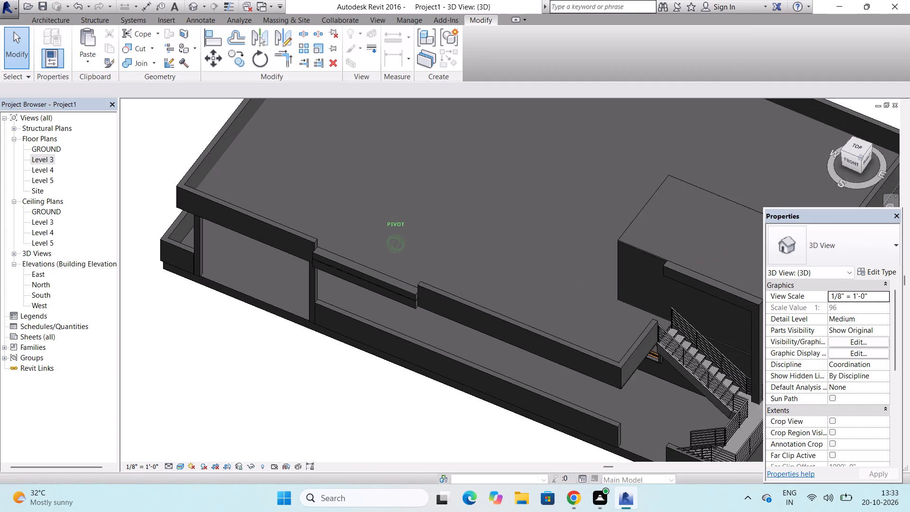
{"action": "left_click_drag", "start_coordinate": [793, 165], "coordinate": [790, 165]}
{"action": "scroll", "coordinate": [350, 282], "scroll_direction": "up", "scroll_amount": 7}
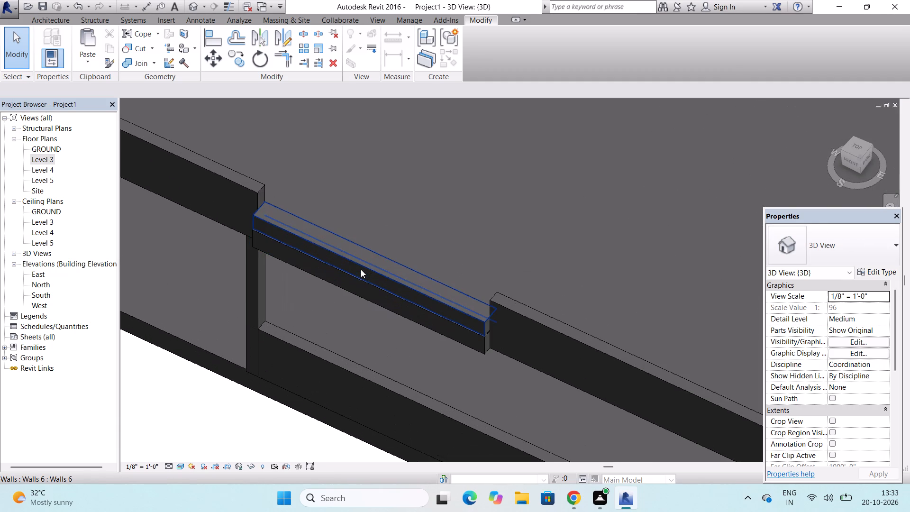
{"action": "left_click", "coordinate": [365, 262]}
{"action": "scroll", "coordinate": [365, 262], "scroll_direction": "up", "scroll_amount": 4}
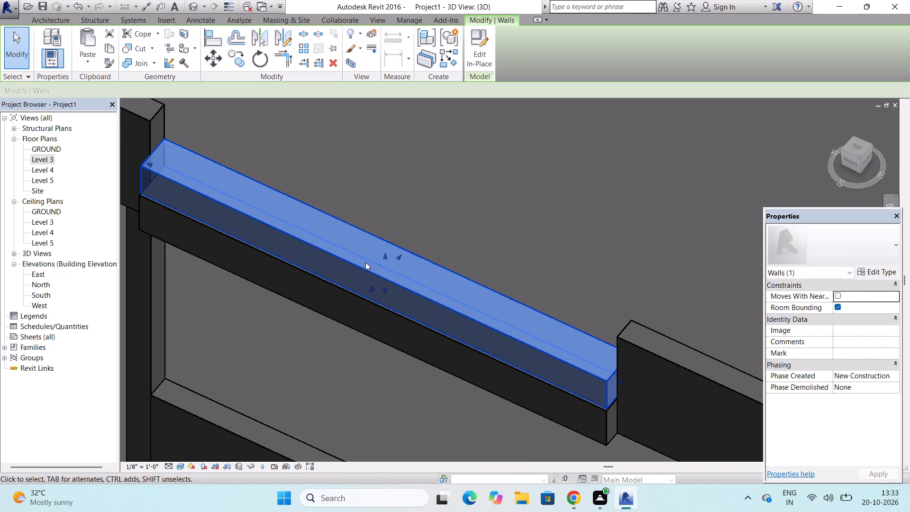
{"action": "left_click", "coordinate": [373, 288]}
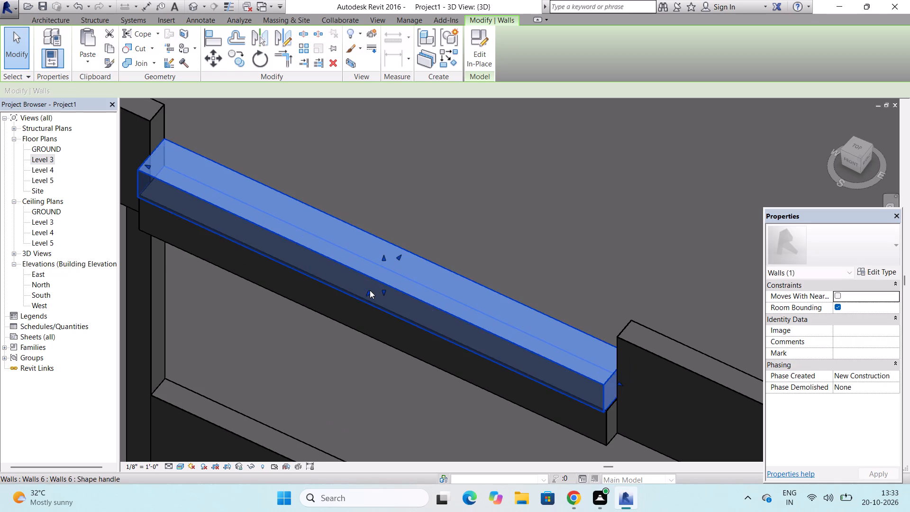
{"action": "scroll", "coordinate": [360, 266], "scroll_direction": "down", "scroll_amount": 4}
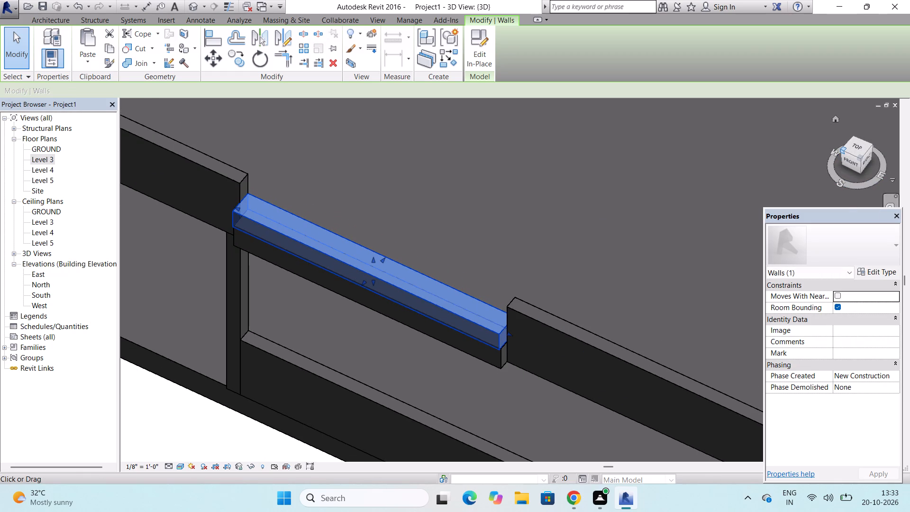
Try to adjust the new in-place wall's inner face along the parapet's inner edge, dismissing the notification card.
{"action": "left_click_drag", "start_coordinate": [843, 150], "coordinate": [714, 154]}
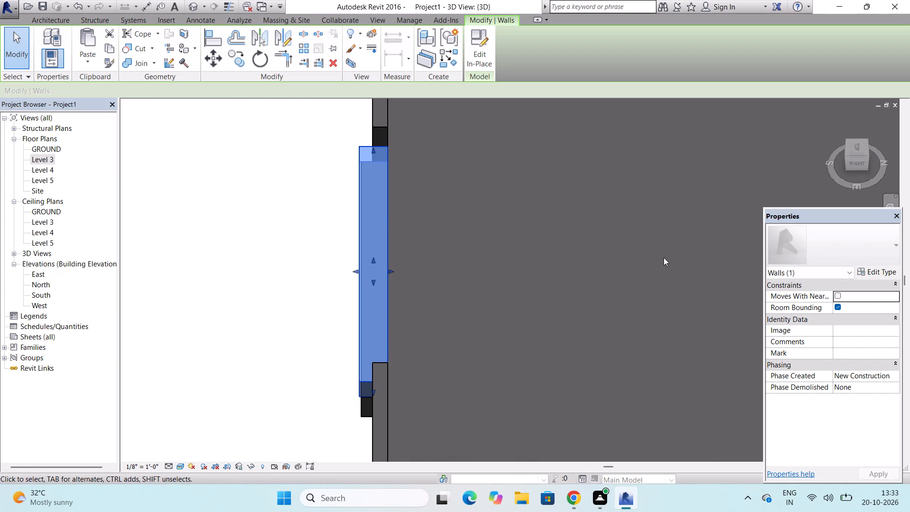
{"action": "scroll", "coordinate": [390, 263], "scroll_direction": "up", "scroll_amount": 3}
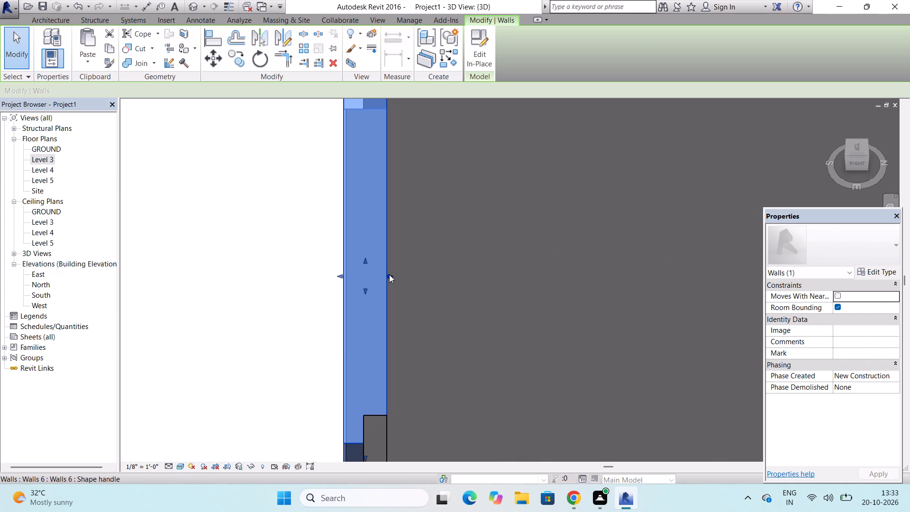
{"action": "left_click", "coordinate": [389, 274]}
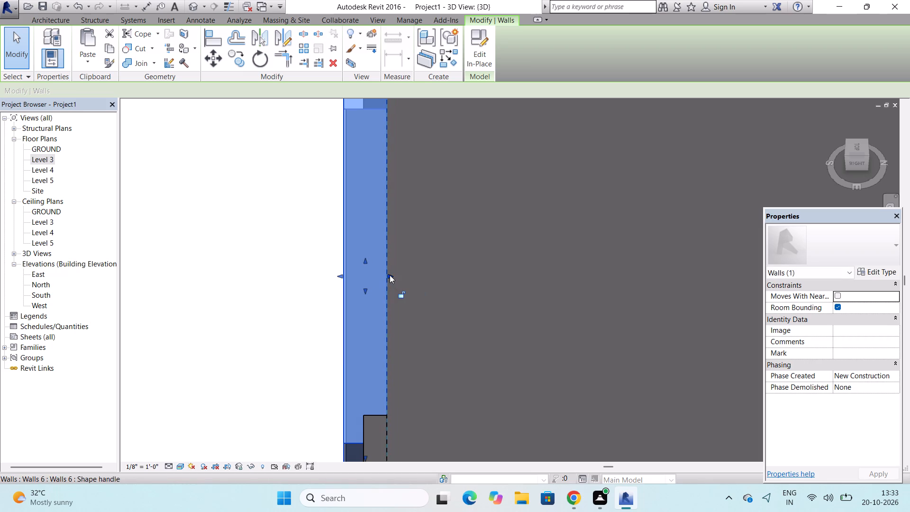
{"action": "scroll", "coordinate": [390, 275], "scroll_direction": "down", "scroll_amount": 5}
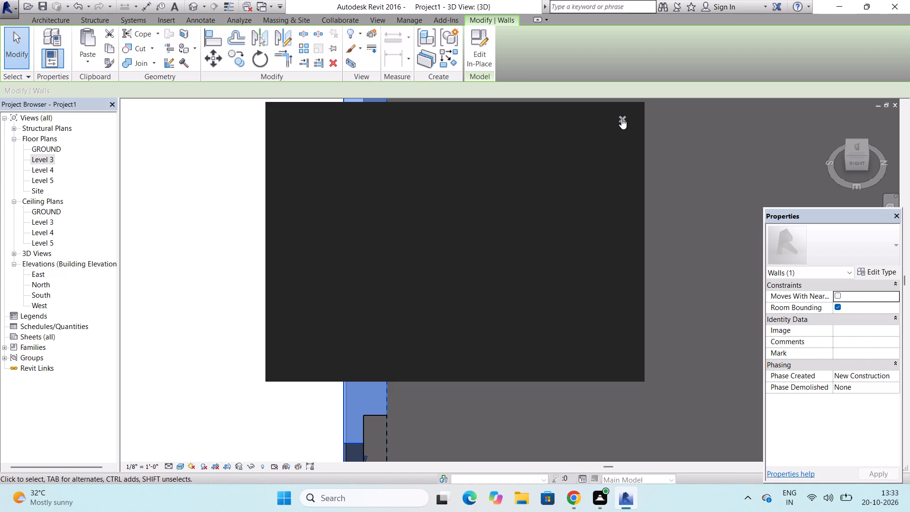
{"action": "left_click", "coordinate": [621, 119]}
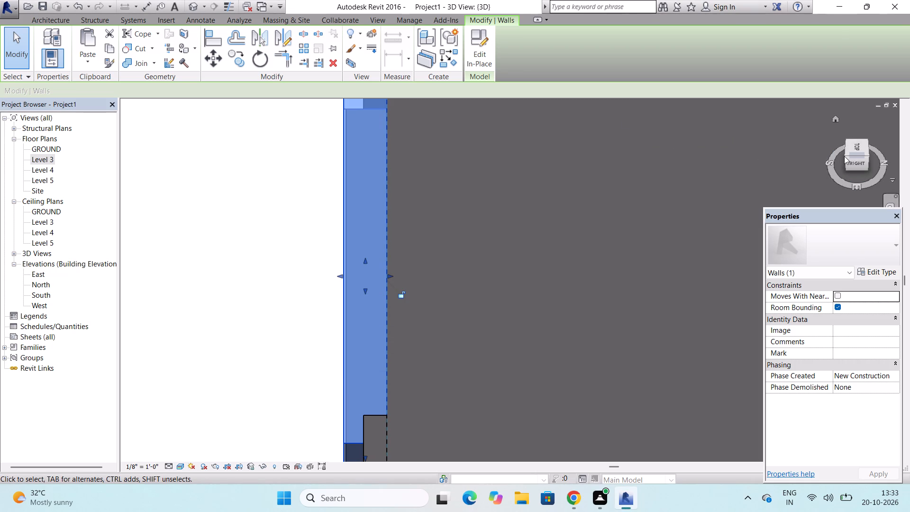
Lower the new in-place wall's top face to leave a thin coping slab on the low wall, and clear the selection.
{"action": "left_click_drag", "start_coordinate": [844, 156], "coordinate": [863, 117]}
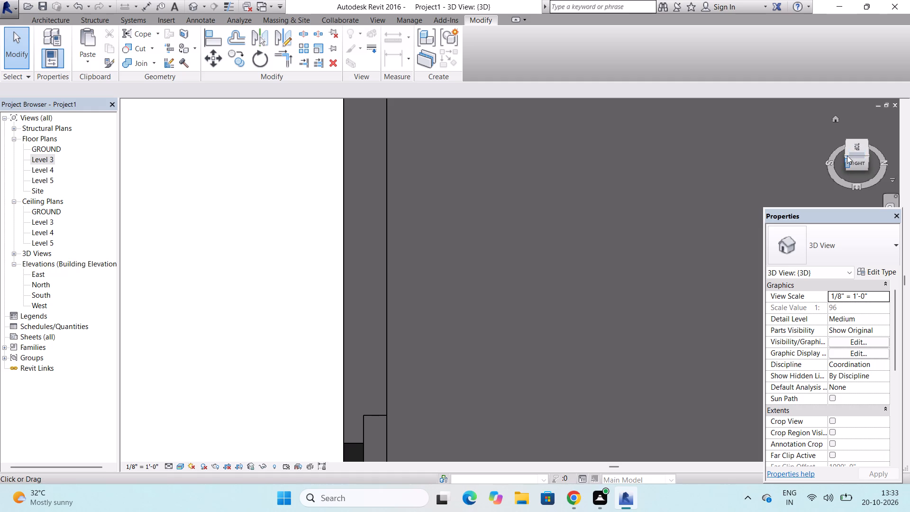
{"action": "left_click_drag", "start_coordinate": [847, 155], "coordinate": [132, 452]}
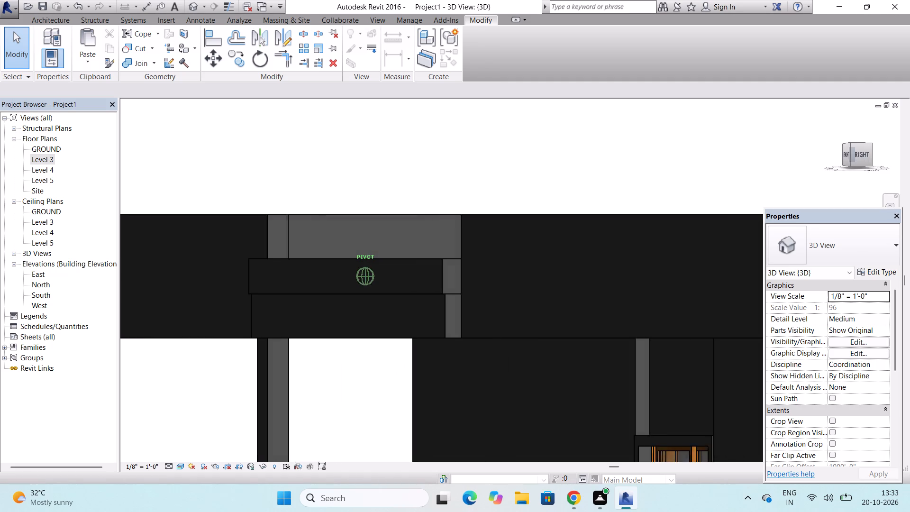
{"action": "left_click_drag", "start_coordinate": [132, 452], "coordinate": [237, 112]}
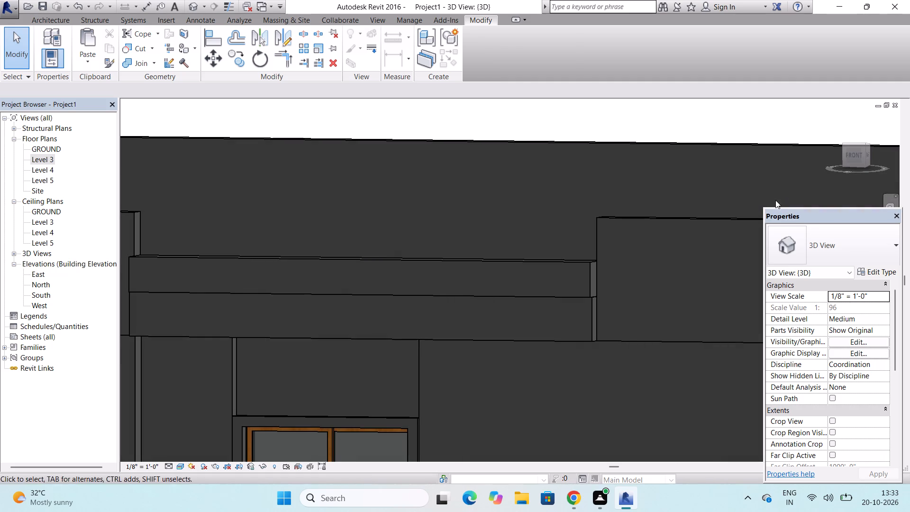
{"action": "scroll", "coordinate": [522, 229], "scroll_direction": "down", "scroll_amount": 4}
{"action": "left_click", "coordinate": [450, 251]}
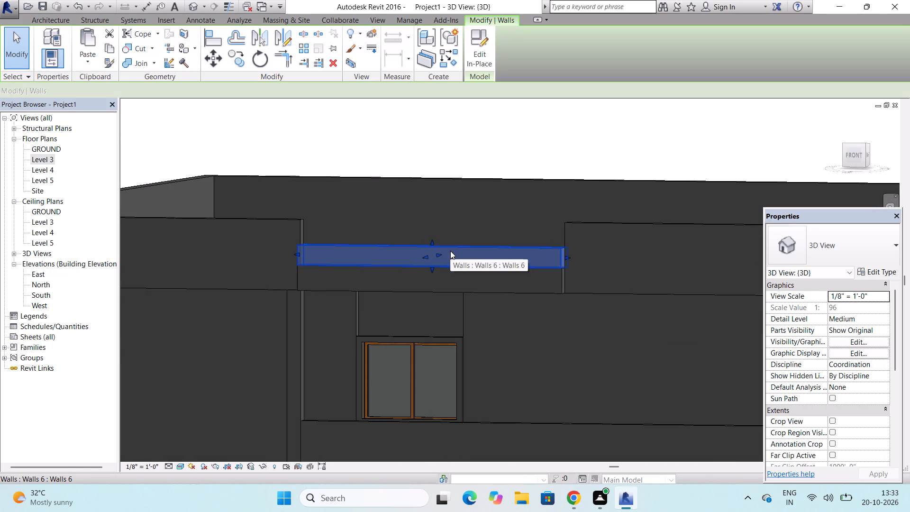
{"action": "scroll", "coordinate": [433, 251], "scroll_direction": "up", "scroll_amount": 5}
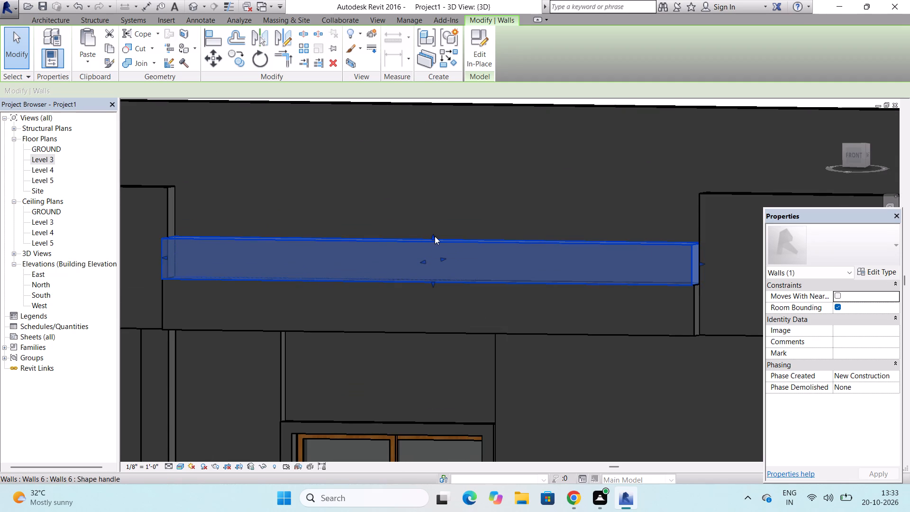
{"action": "left_click_drag", "start_coordinate": [433, 236], "coordinate": [434, 265]}
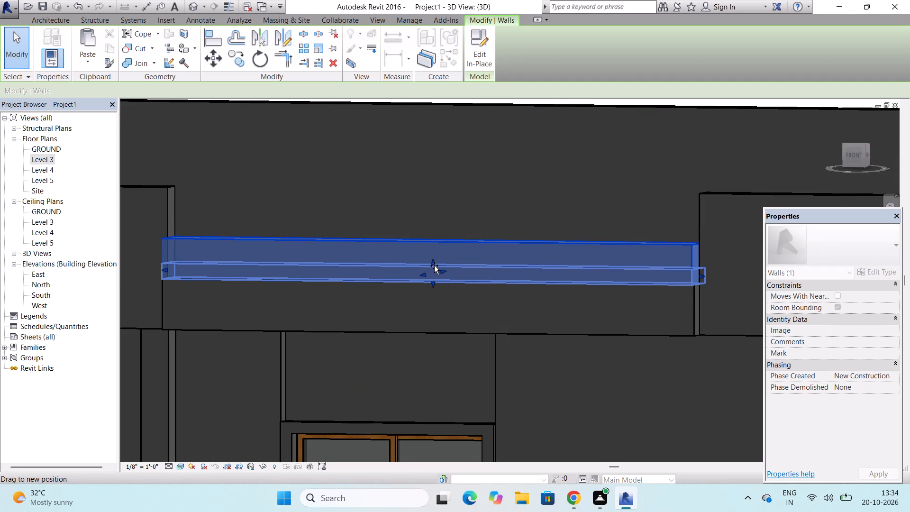
{"action": "left_click_drag", "start_coordinate": [434, 265], "coordinate": [432, 274]}
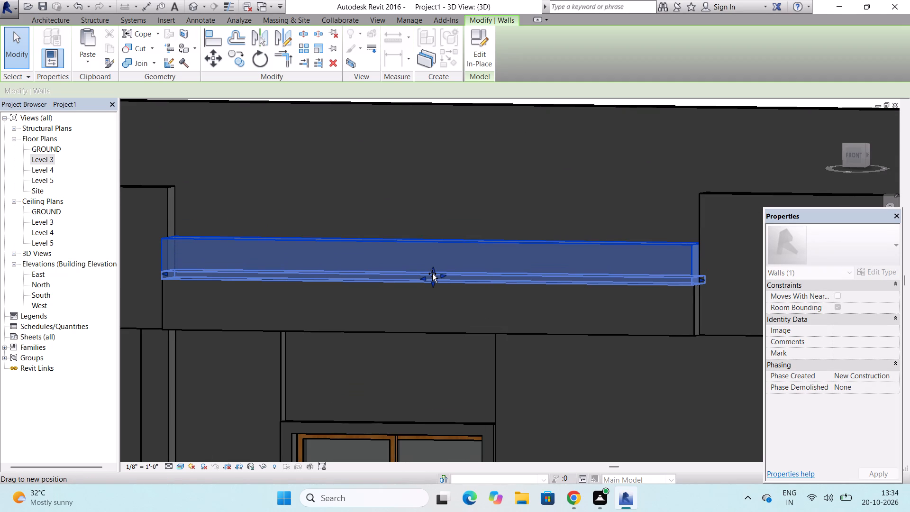
{"action": "left_click_drag", "start_coordinate": [432, 274], "coordinate": [432, 277]}
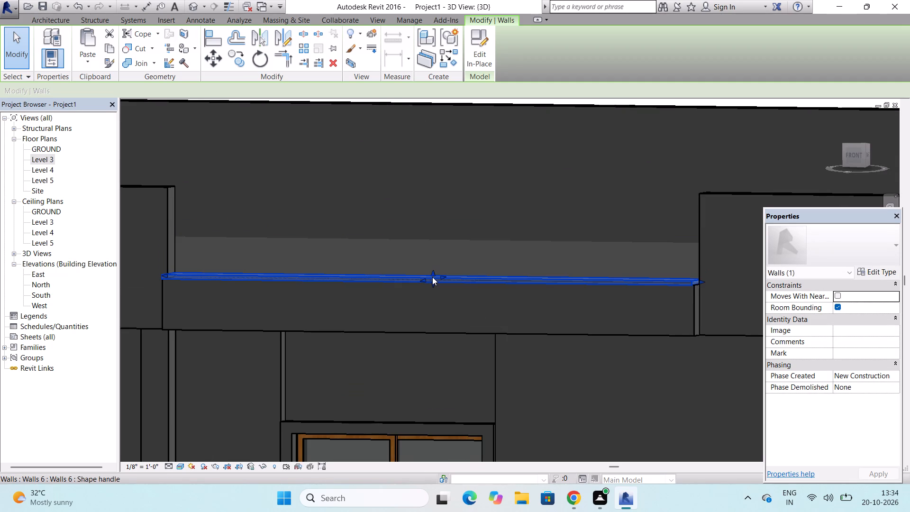
{"action": "key", "text": "Escape"}
{"action": "key", "text": "Escape"}
{"action": "key", "text": "Escape"}
{"action": "key", "text": "Escape"}
{"action": "key", "text": "Escape"}
{"action": "key", "text": "Escape"}
{"action": "key", "text": "Escape"}
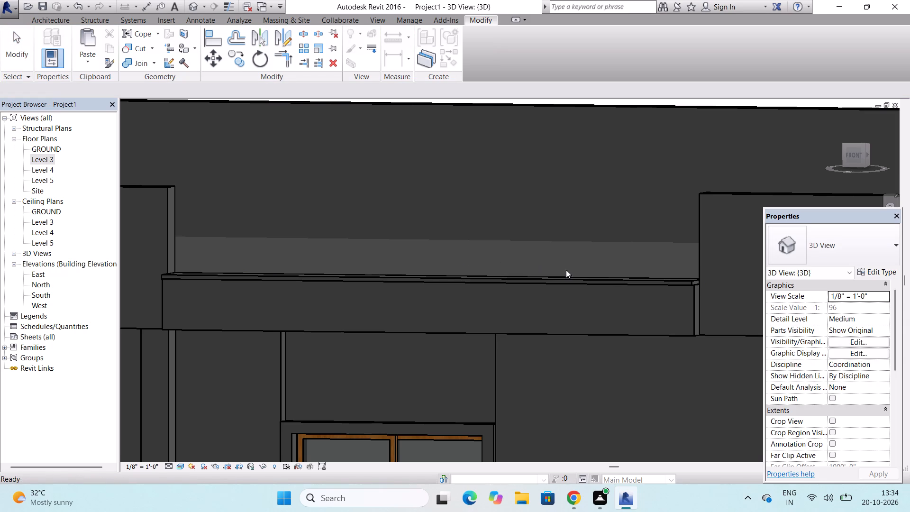
{"action": "key", "text": "Escape"}
{"action": "key", "text": "Escape"}
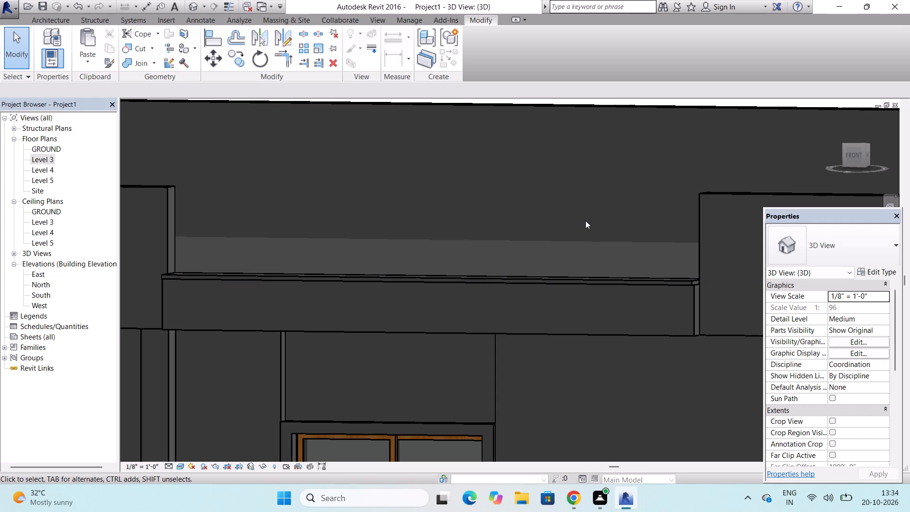
{"action": "scroll", "coordinate": [585, 220], "scroll_direction": "down", "scroll_amount": 3}
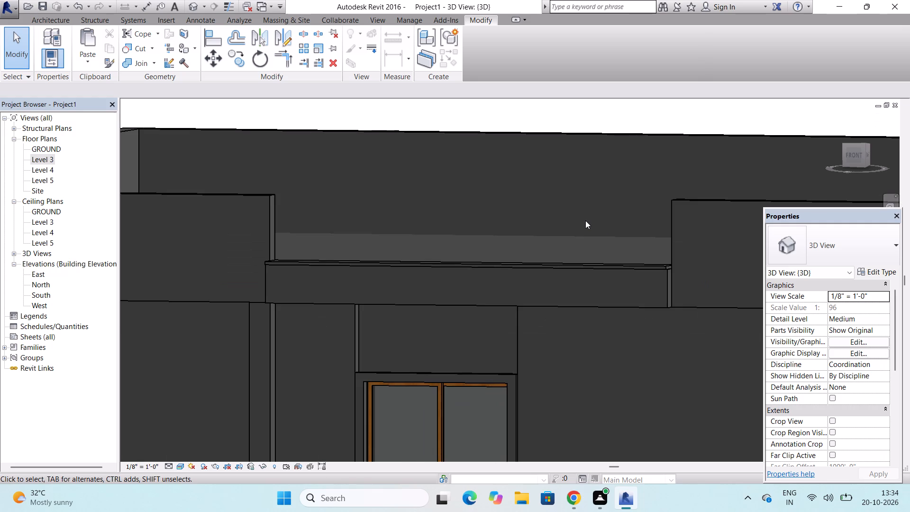
Stretch the free end of the in-place band atop the stair-side room's front wall to slightly beyond the wall corner, and clear the selection.
{"action": "key", "text": "Escape"}
{"action": "key", "text": "Escape"}
{"action": "key", "text": "Escape"}
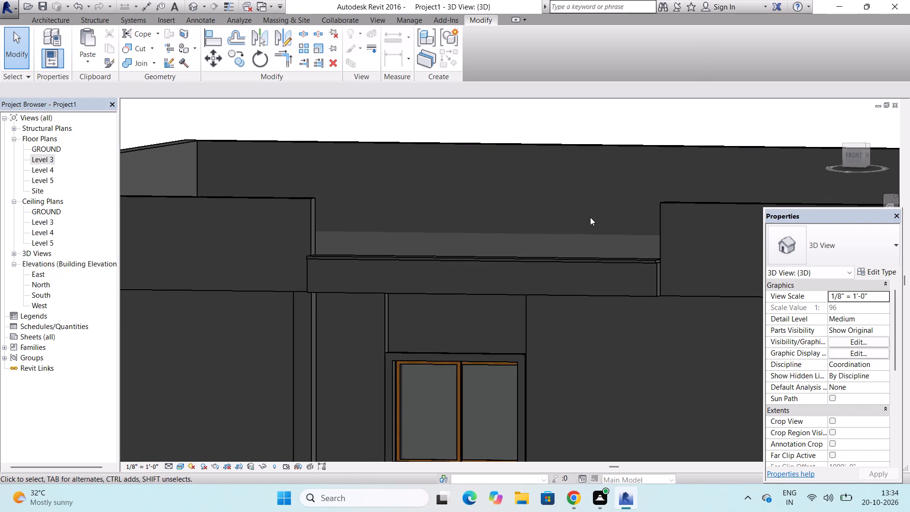
{"action": "key", "text": "Escape"}
{"action": "scroll", "coordinate": [590, 217], "scroll_direction": "down", "scroll_amount": 7}
{"action": "scroll", "coordinate": [564, 259], "scroll_direction": "down", "scroll_amount": 5}
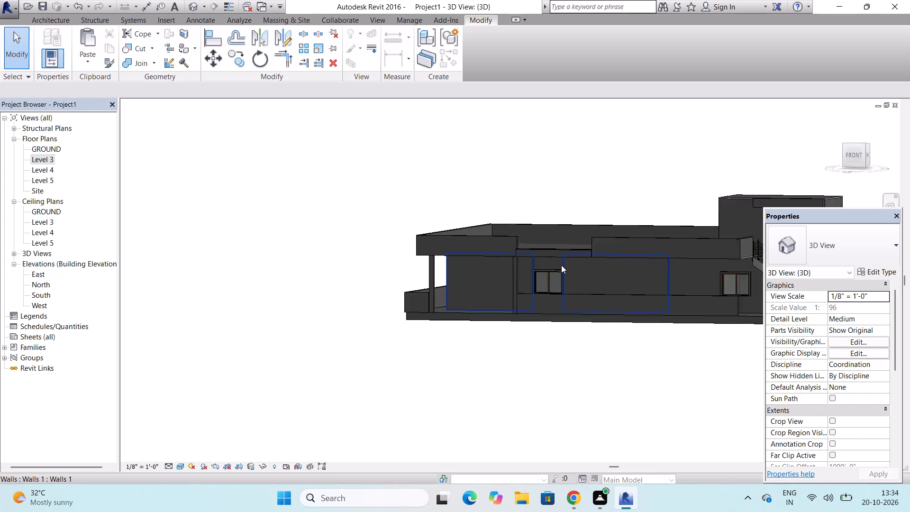
{"action": "scroll", "coordinate": [561, 265], "scroll_direction": "down", "scroll_amount": 4}
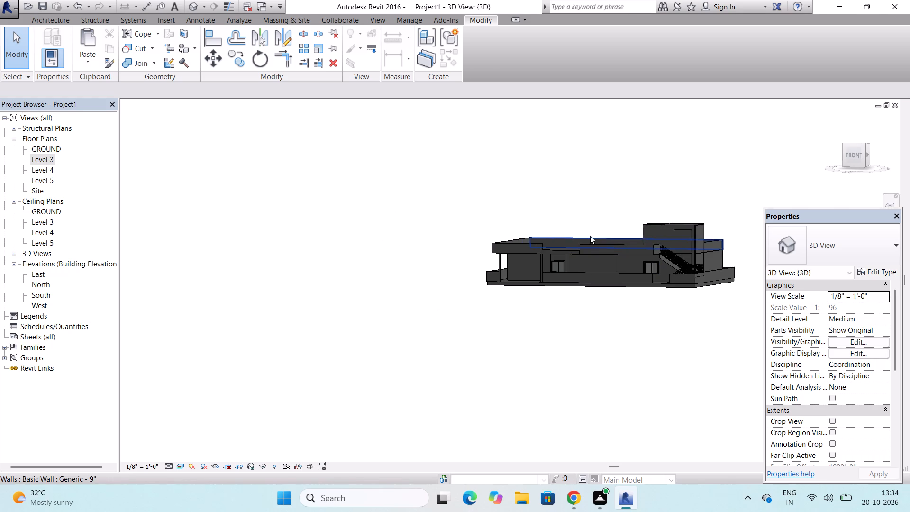
{"action": "scroll", "coordinate": [674, 218], "scroll_direction": "up", "scroll_amount": 15}
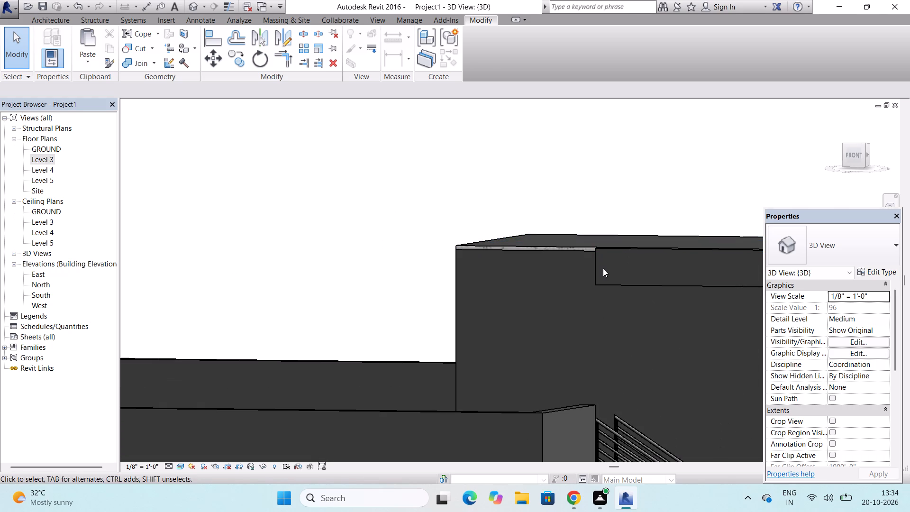
{"action": "left_click", "coordinate": [594, 268]}
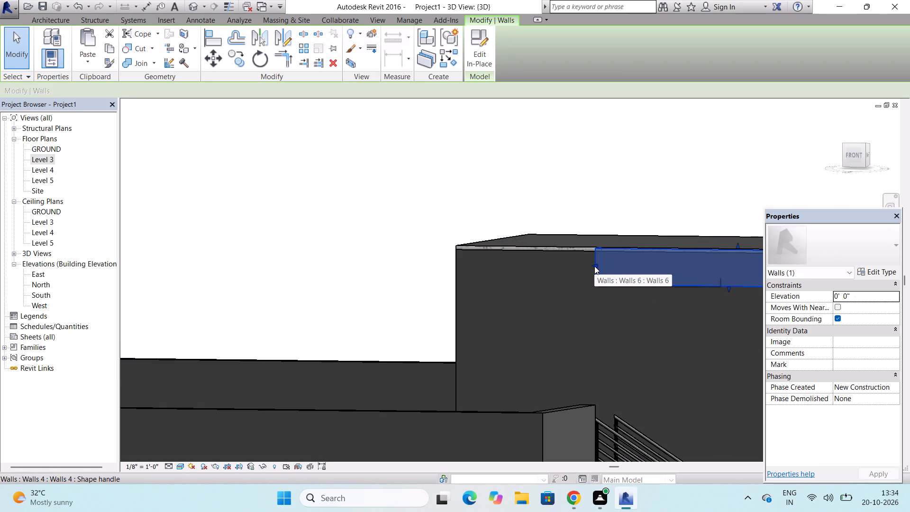
{"action": "left_click_drag", "start_coordinate": [595, 264], "coordinate": [468, 264]}
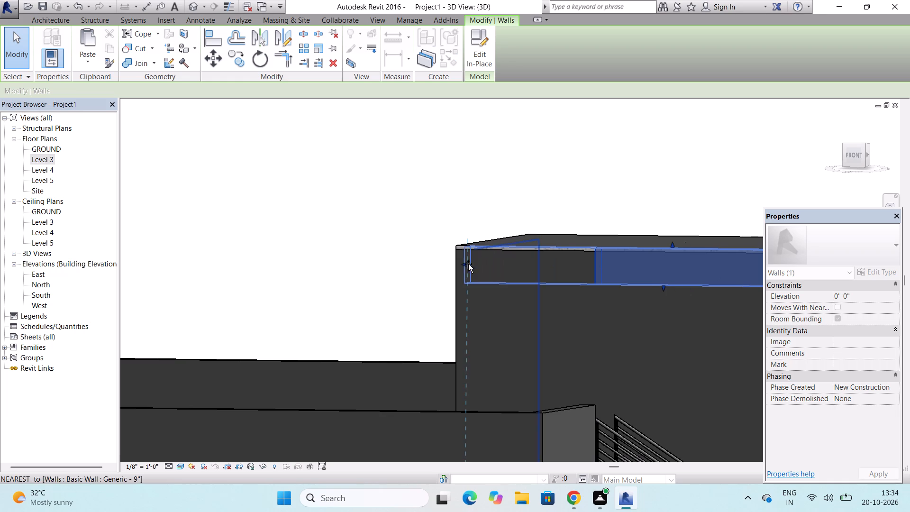
{"action": "left_click_drag", "start_coordinate": [468, 264], "coordinate": [461, 265]}
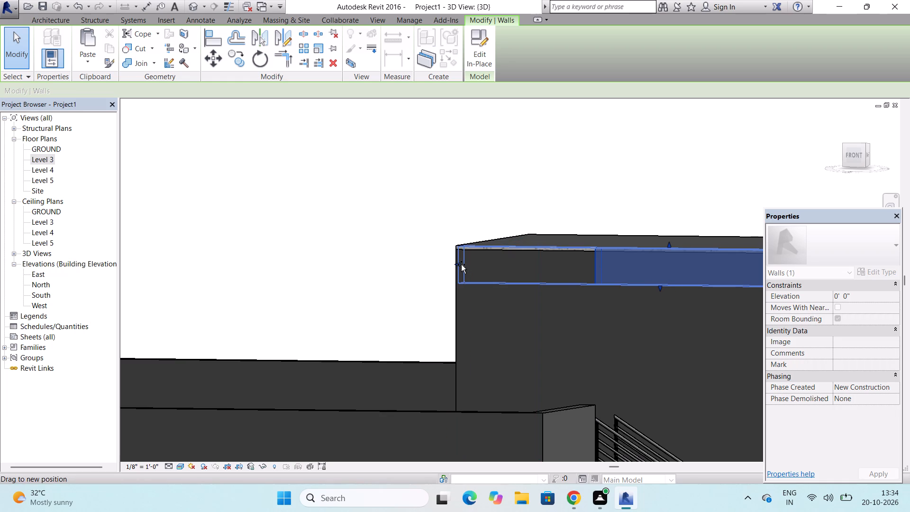
{"action": "left_click_drag", "start_coordinate": [461, 265], "coordinate": [453, 267]}
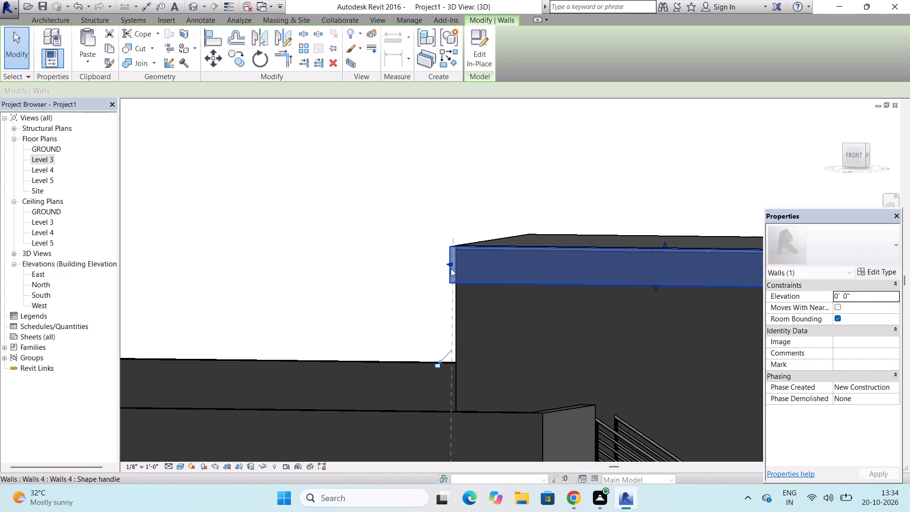
{"action": "key", "text": "Escape"}
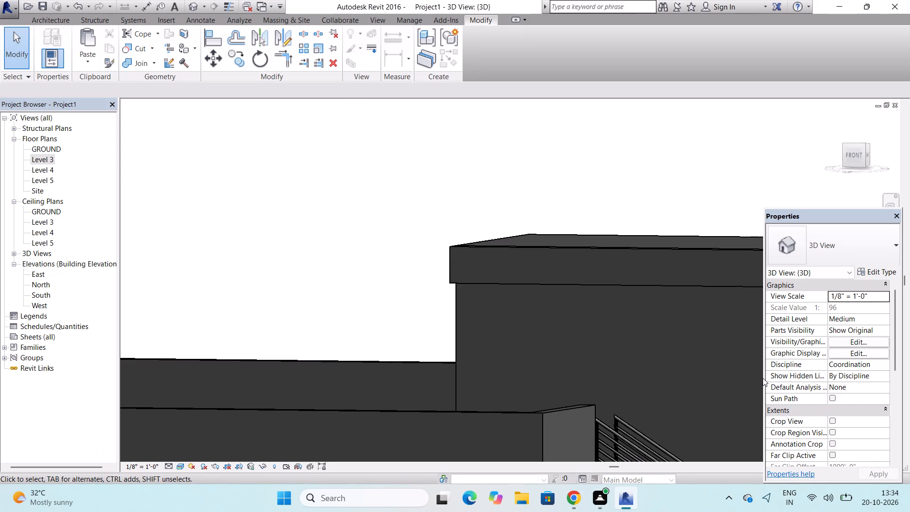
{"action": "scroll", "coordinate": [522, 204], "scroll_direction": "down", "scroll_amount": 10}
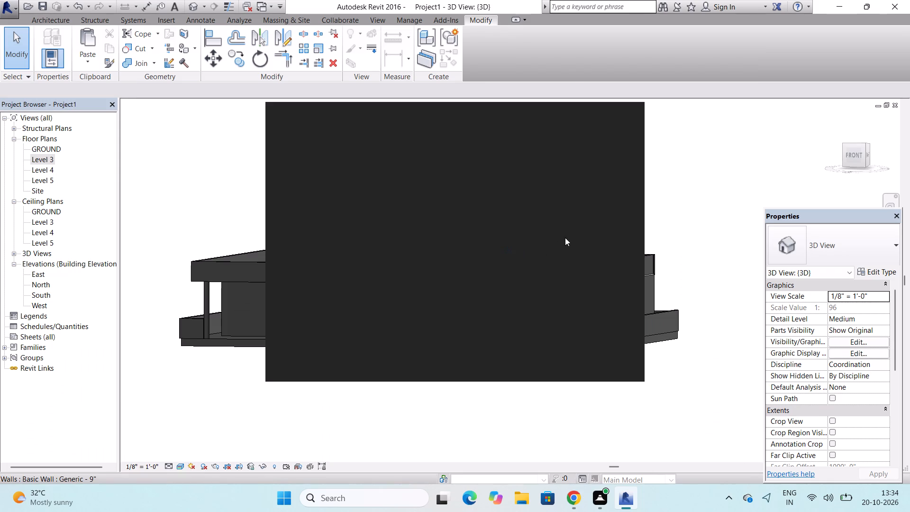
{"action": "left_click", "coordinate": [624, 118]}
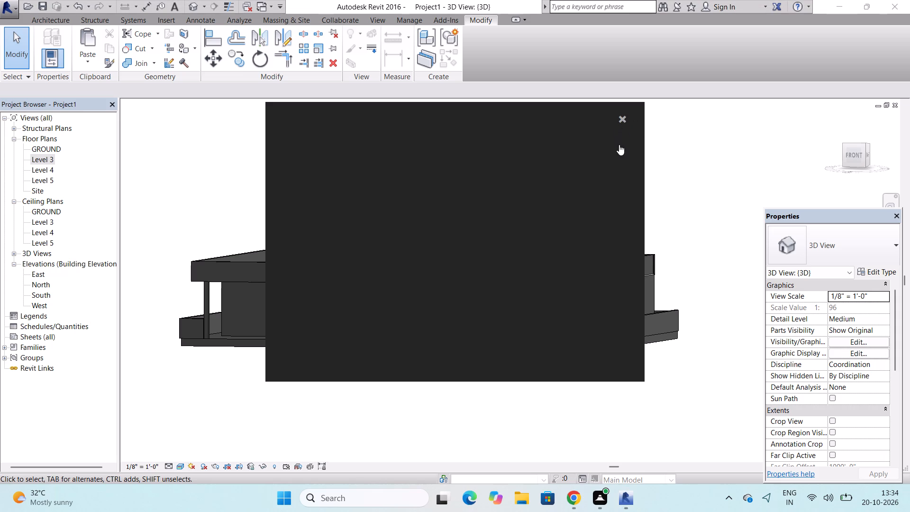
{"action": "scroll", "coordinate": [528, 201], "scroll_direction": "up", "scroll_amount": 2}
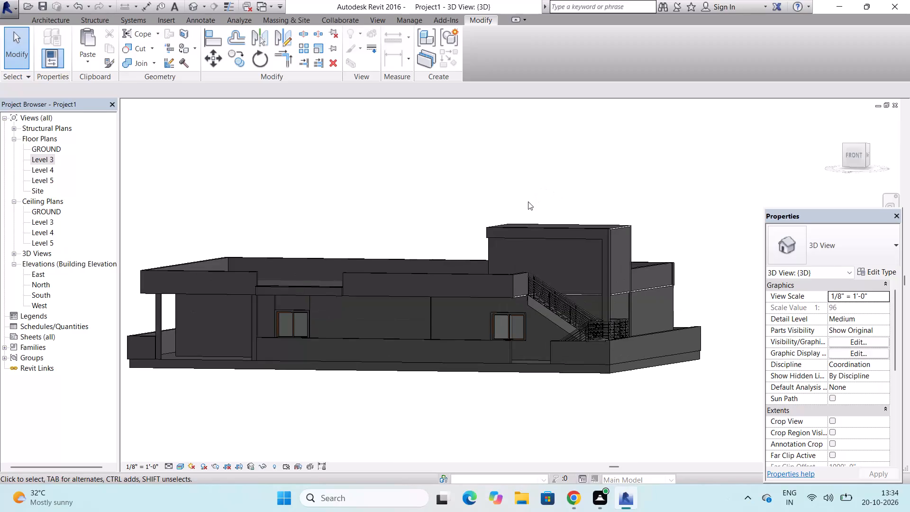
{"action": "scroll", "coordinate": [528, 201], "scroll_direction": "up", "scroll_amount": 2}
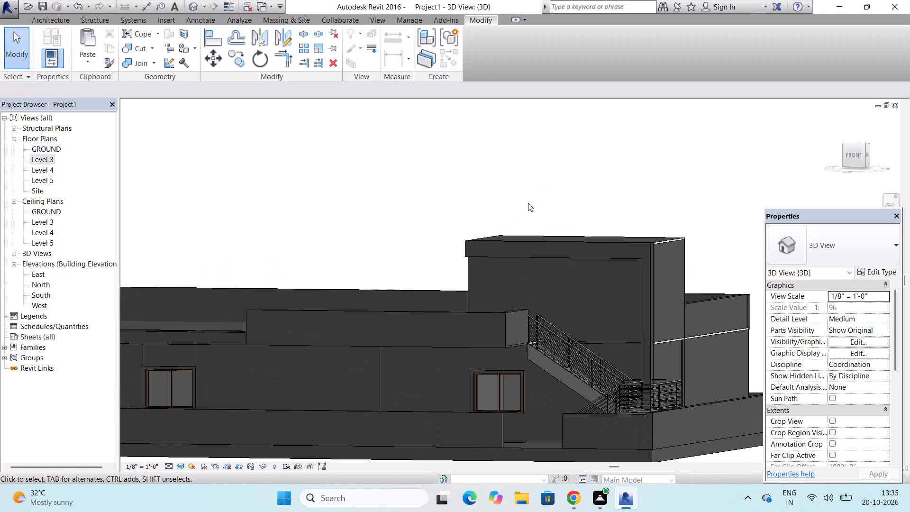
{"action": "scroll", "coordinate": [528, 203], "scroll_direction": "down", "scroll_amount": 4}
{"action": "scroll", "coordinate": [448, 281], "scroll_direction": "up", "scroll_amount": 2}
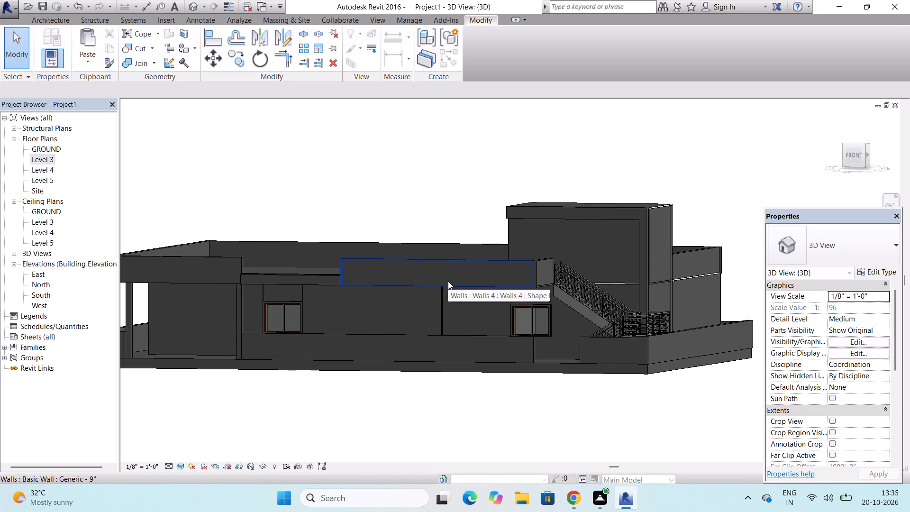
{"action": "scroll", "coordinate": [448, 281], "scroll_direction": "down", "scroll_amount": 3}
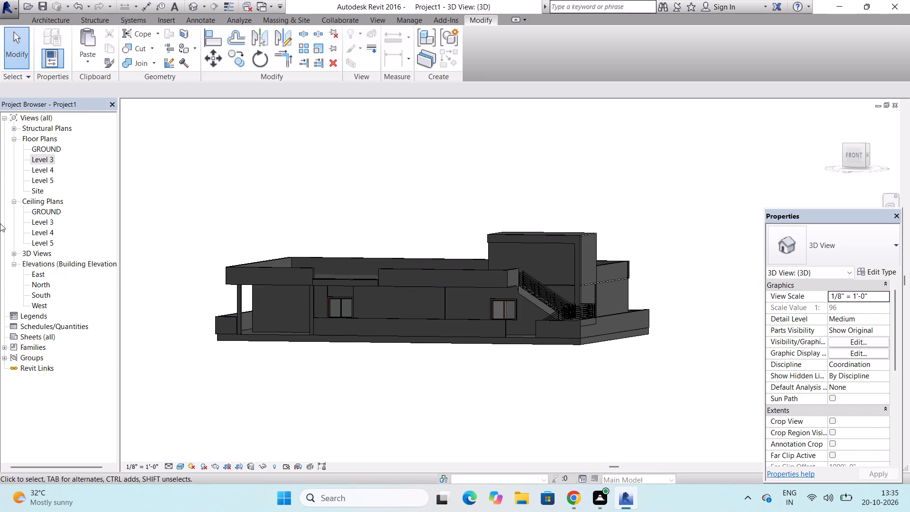
On the Level 3 plan, start a 900mm Pipe railing path and sketch its first 1' 2 3/4" segment across the coping's west end.
{"action": "double_click", "coordinate": [35, 155]}
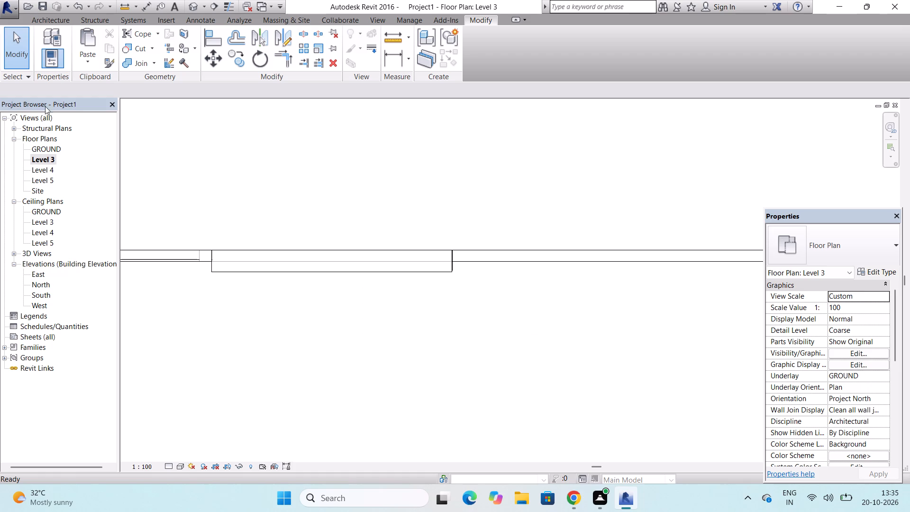
{"action": "left_click", "coordinate": [59, 20]}
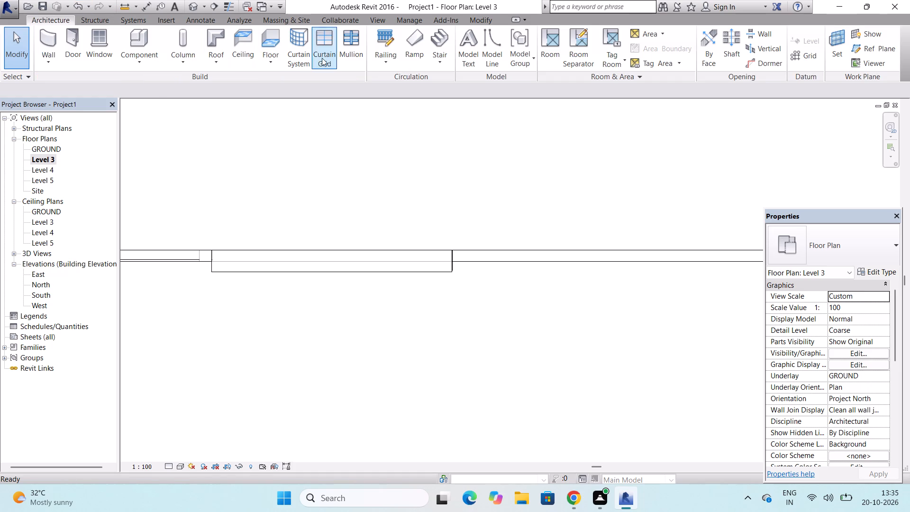
{"action": "left_click", "coordinate": [381, 54]}
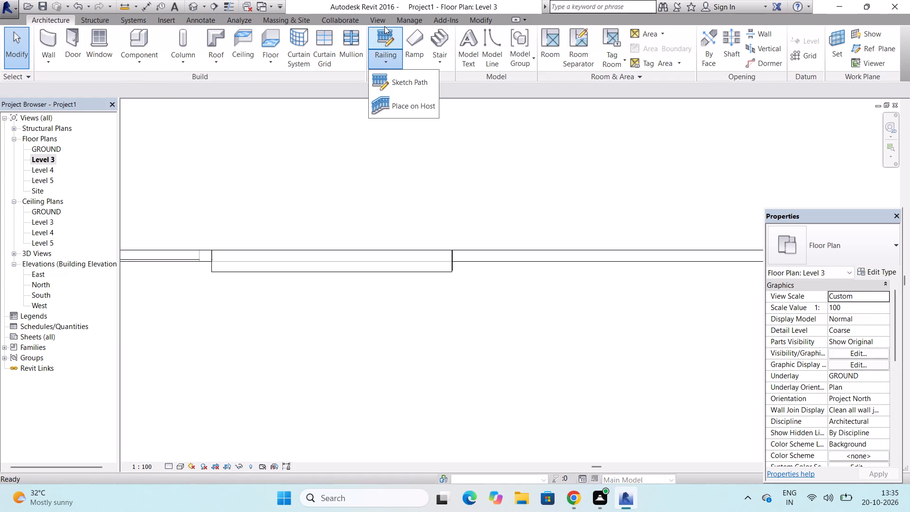
{"action": "left_click", "coordinate": [384, 26]}
{"action": "left_click", "coordinate": [384, 34]}
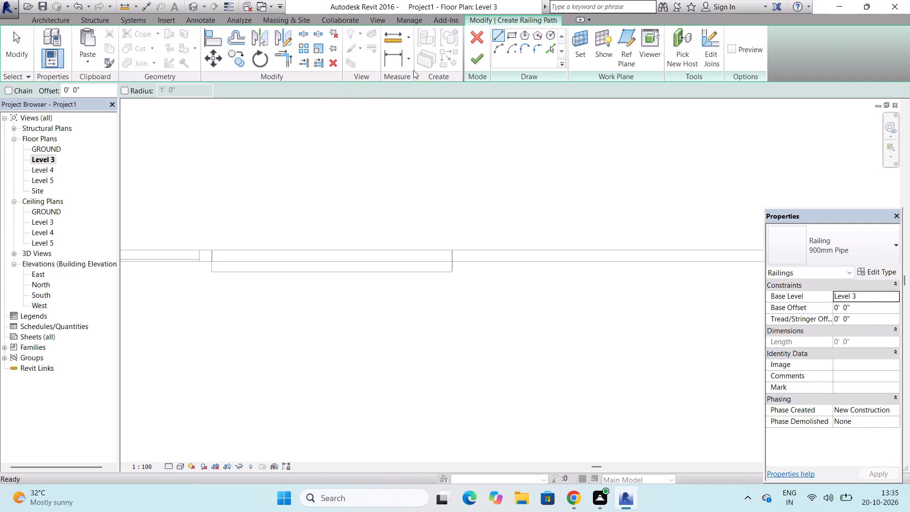
{"action": "left_click", "coordinate": [495, 37]}
{"action": "scroll", "coordinate": [203, 270], "scroll_direction": "up", "scroll_amount": 11}
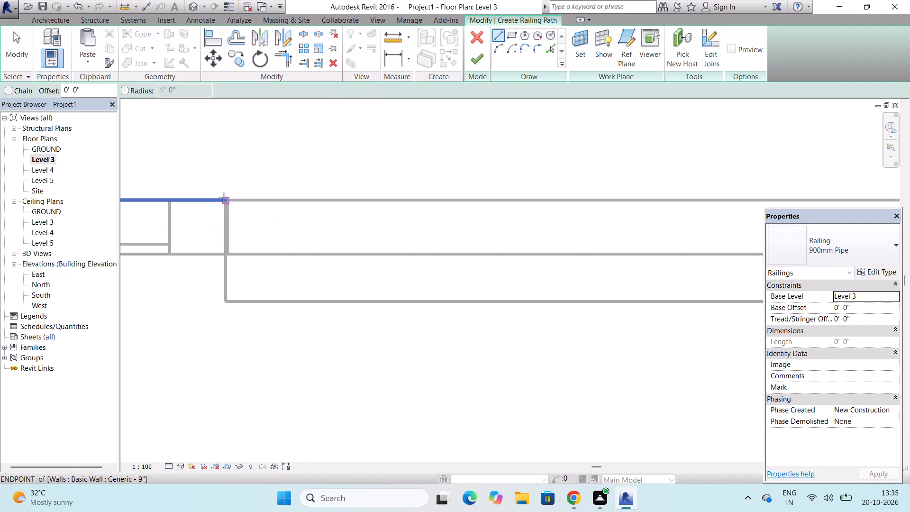
{"action": "scroll", "coordinate": [229, 205], "scroll_direction": "up", "scroll_amount": 1}
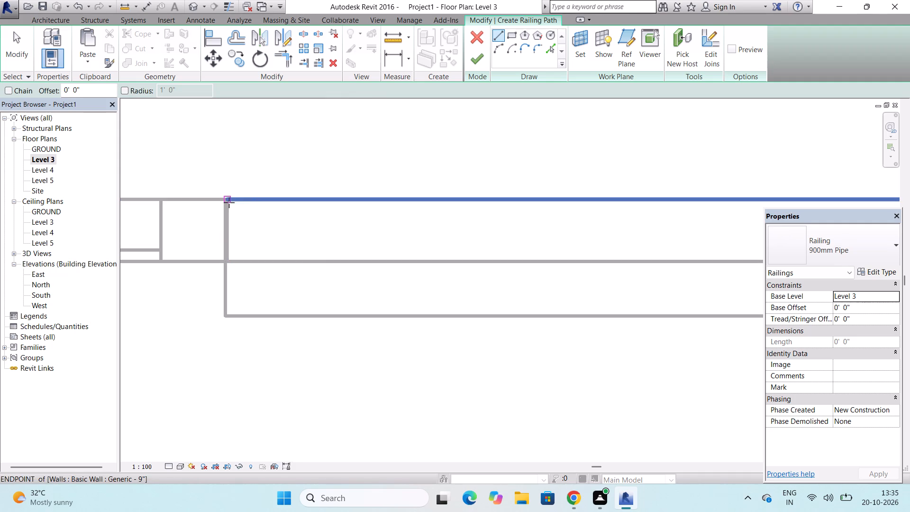
{"action": "left_click", "coordinate": [227, 200]}
{"action": "scroll", "coordinate": [227, 200], "scroll_direction": "down", "scroll_amount": 2}
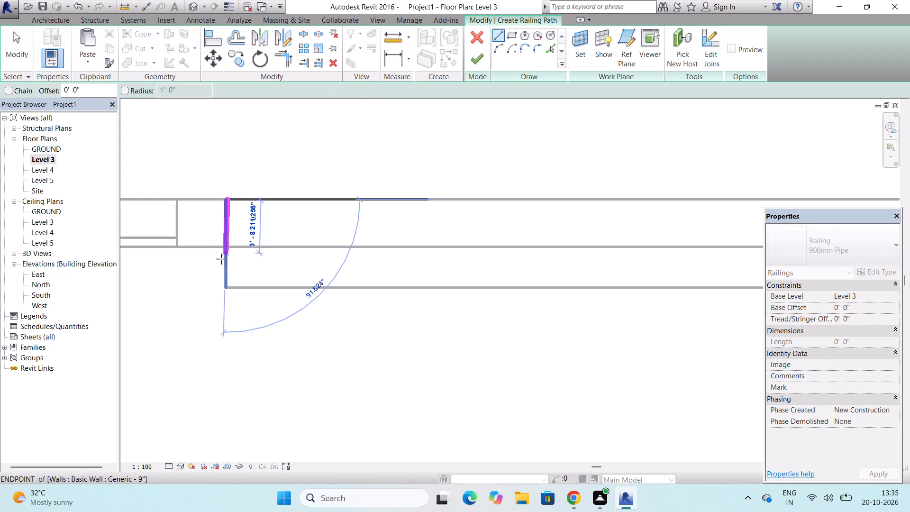
{"action": "left_click", "coordinate": [233, 283]}
Sketch the railing path's long segment along the coping's outer edge to its east end, and dismiss the notification card.
{"action": "scroll", "coordinate": [233, 283], "scroll_direction": "down", "scroll_amount": 8}
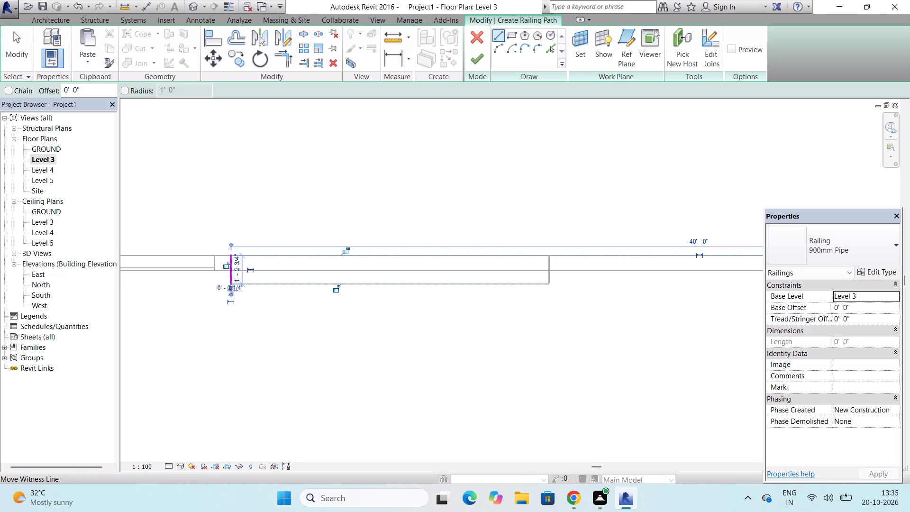
{"action": "scroll", "coordinate": [233, 291], "scroll_direction": "up", "scroll_amount": 10}
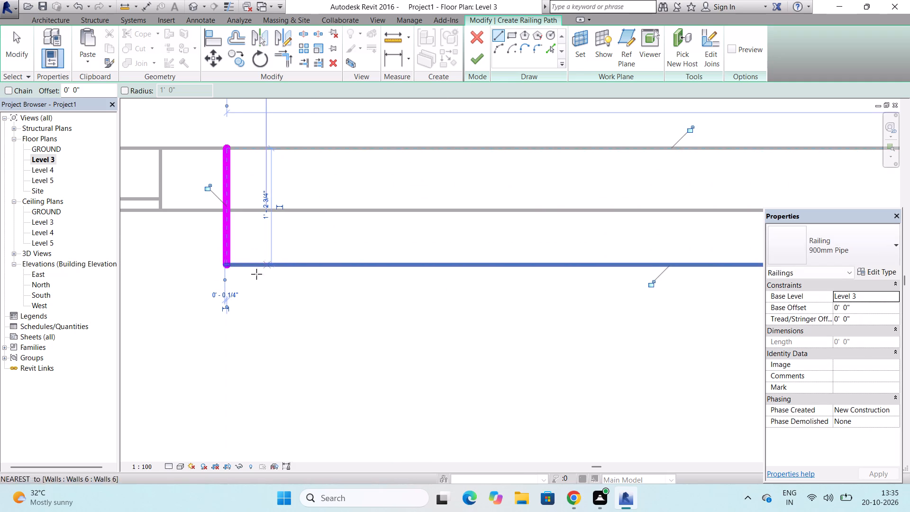
{"action": "scroll", "coordinate": [228, 267], "scroll_direction": "up", "scroll_amount": 4}
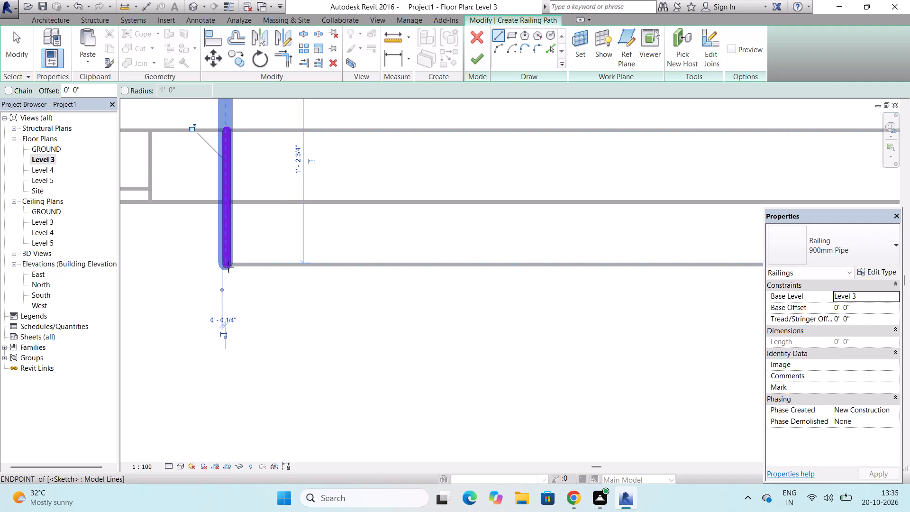
{"action": "left_click", "coordinate": [225, 262]}
{"action": "scroll", "coordinate": [225, 262], "scroll_direction": "down", "scroll_amount": 2}
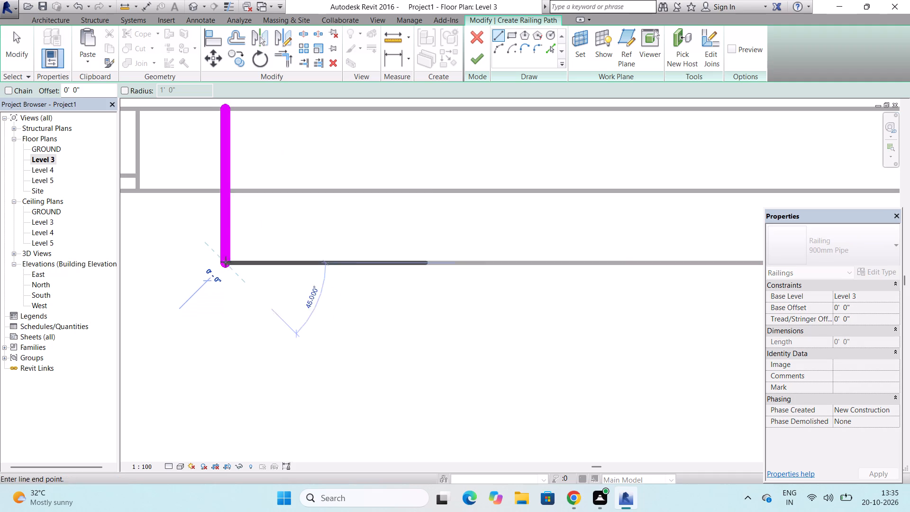
{"action": "scroll", "coordinate": [264, 256], "scroll_direction": "down", "scroll_amount": 9}
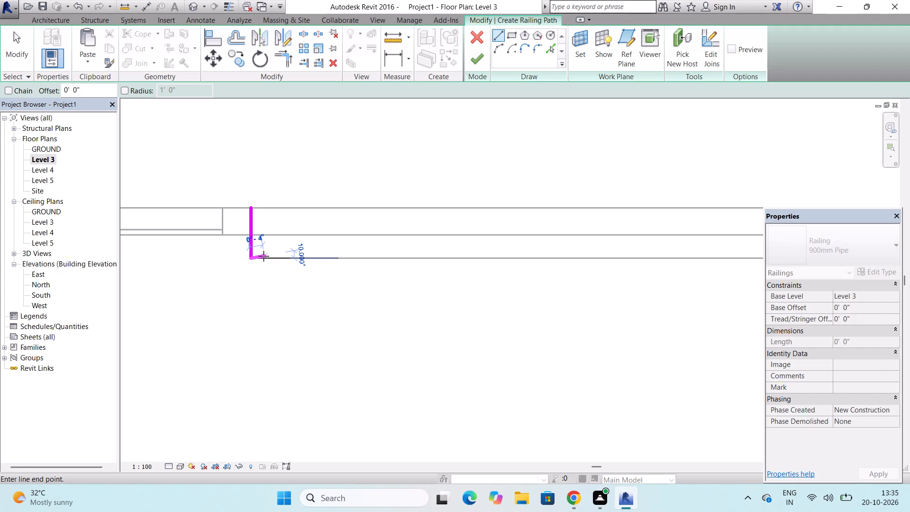
{"action": "scroll", "coordinate": [264, 256], "scroll_direction": "down", "scroll_amount": 1}
{"action": "scroll", "coordinate": [649, 253], "scroll_direction": "up", "scroll_amount": 4}
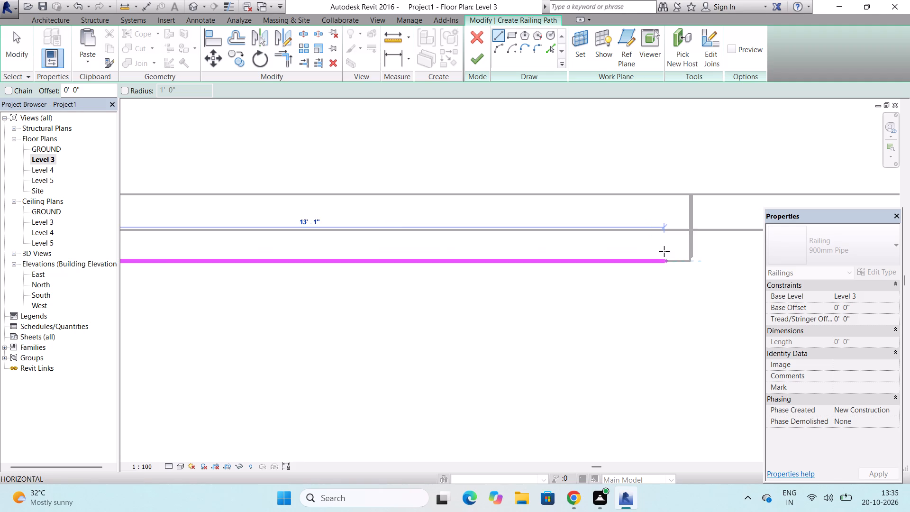
{"action": "scroll", "coordinate": [664, 251], "scroll_direction": "up", "scroll_amount": 4}
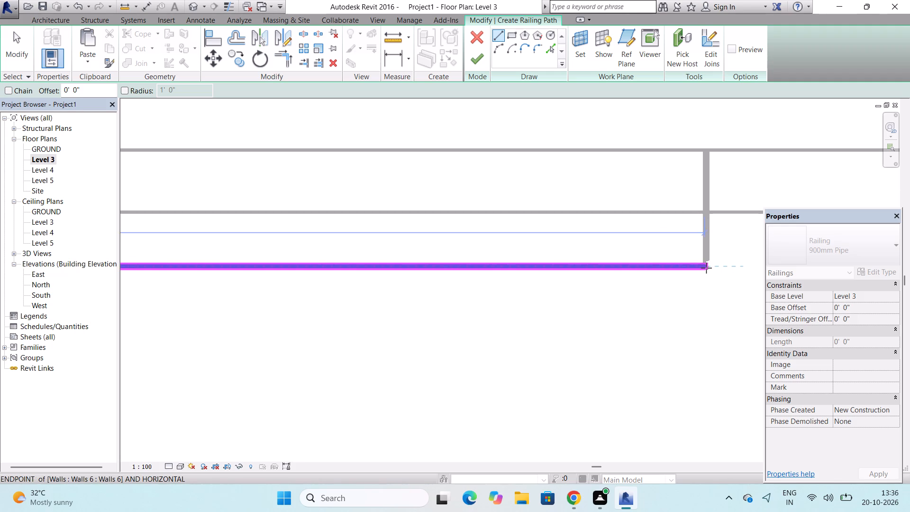
{"action": "left_click", "coordinate": [706, 268]}
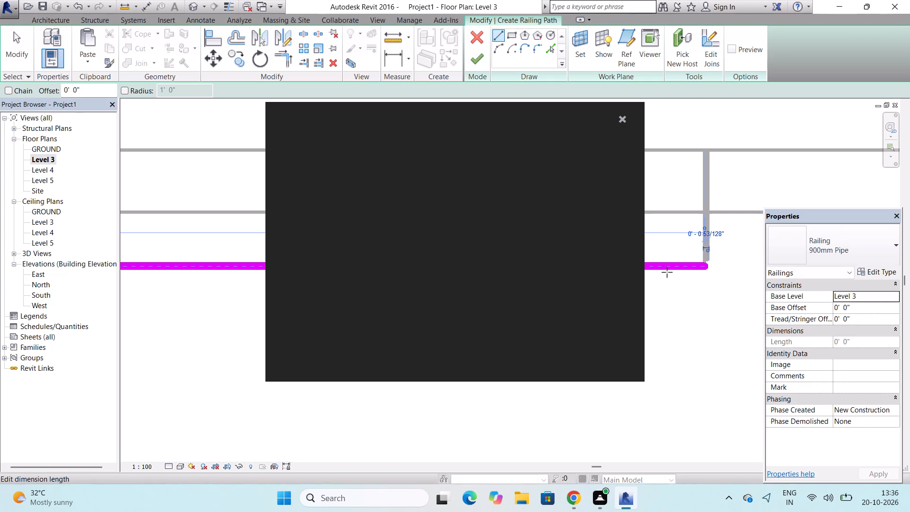
{"action": "left_click", "coordinate": [621, 117]}
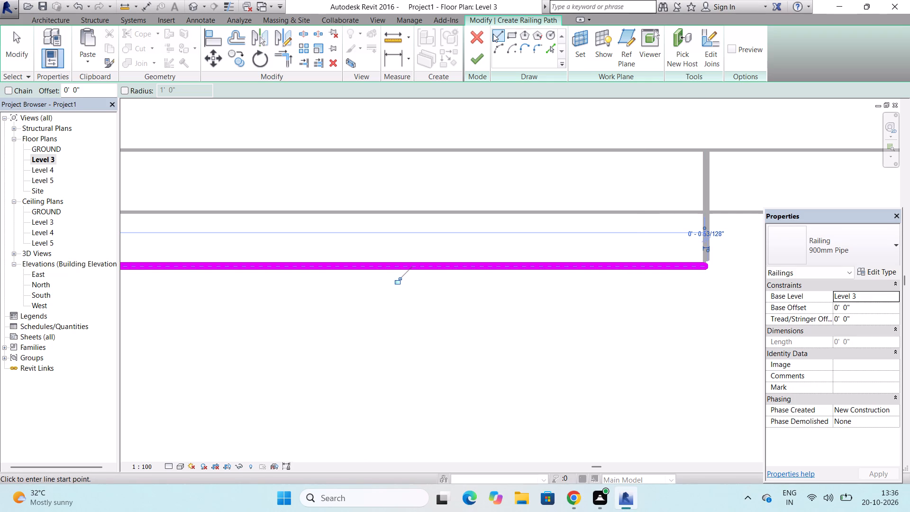
Sketch the railing path's closing 1' 2 3/4" segment across the coping's east end to the wall line, and finish the railing.
{"action": "left_click", "coordinate": [496, 34]}
{"action": "scroll", "coordinate": [695, 146], "scroll_direction": "up", "scroll_amount": 3}
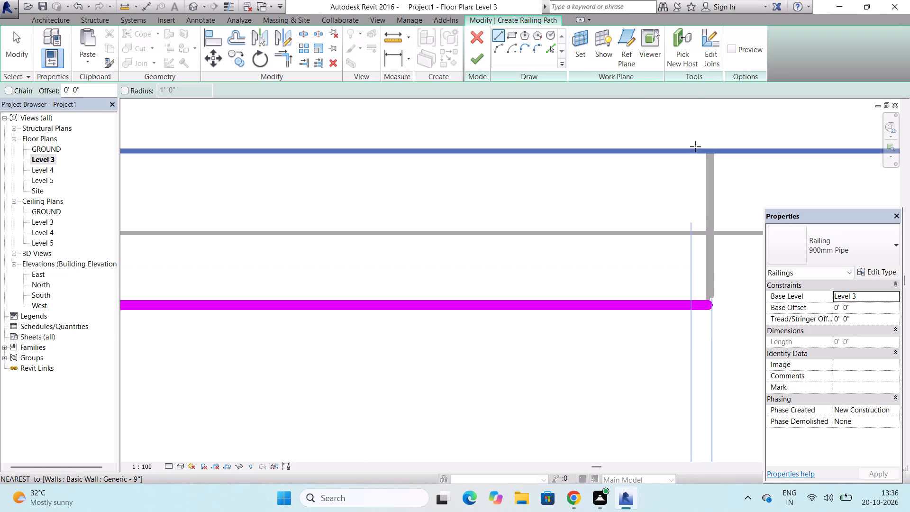
{"action": "scroll", "coordinate": [715, 154], "scroll_direction": "up", "scroll_amount": 3}
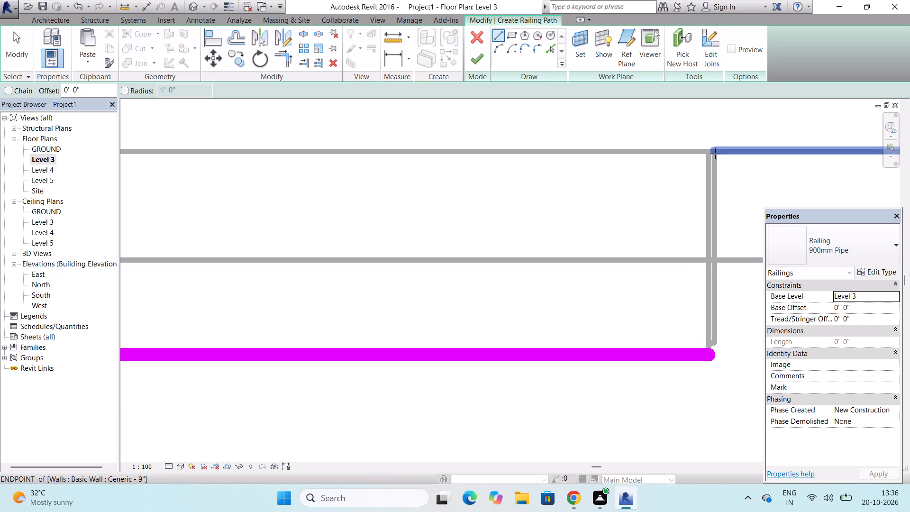
{"action": "scroll", "coordinate": [715, 154], "scroll_direction": "up", "scroll_amount": 2}
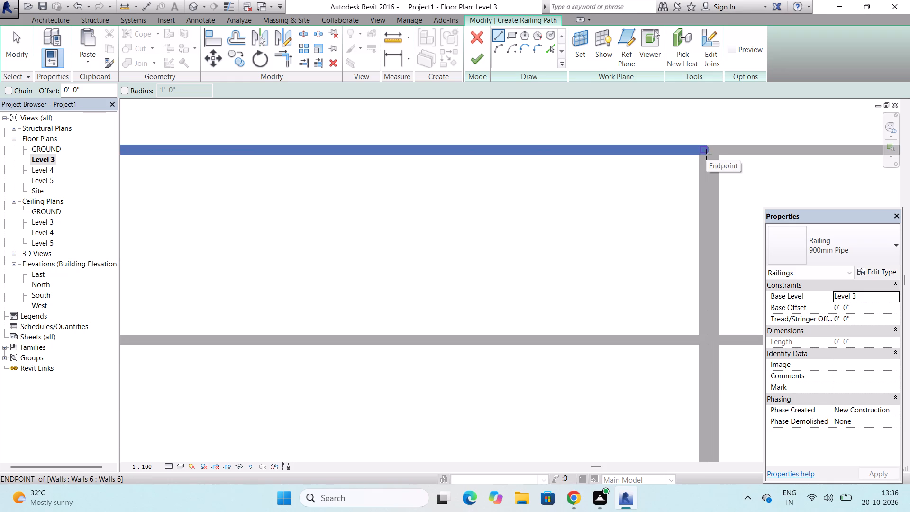
{"action": "scroll", "coordinate": [706, 155], "scroll_direction": "down", "scroll_amount": 4}
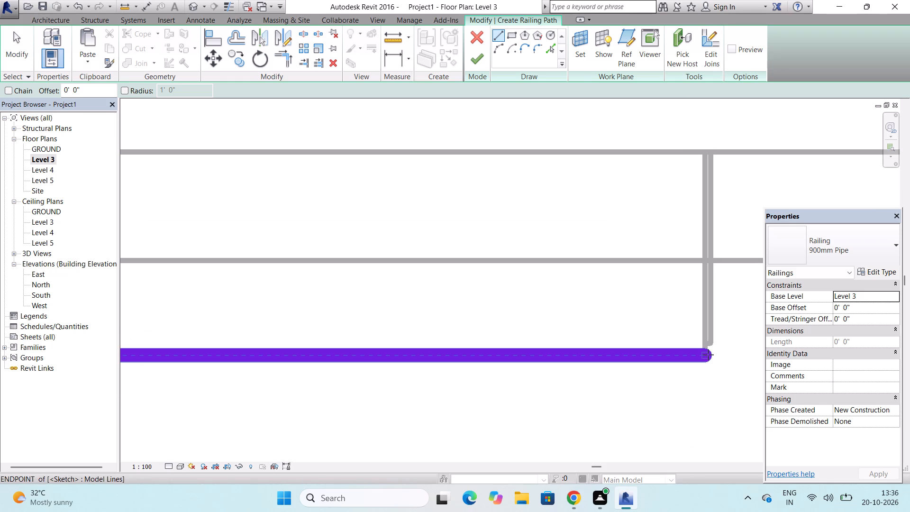
{"action": "left_click", "coordinate": [709, 355]}
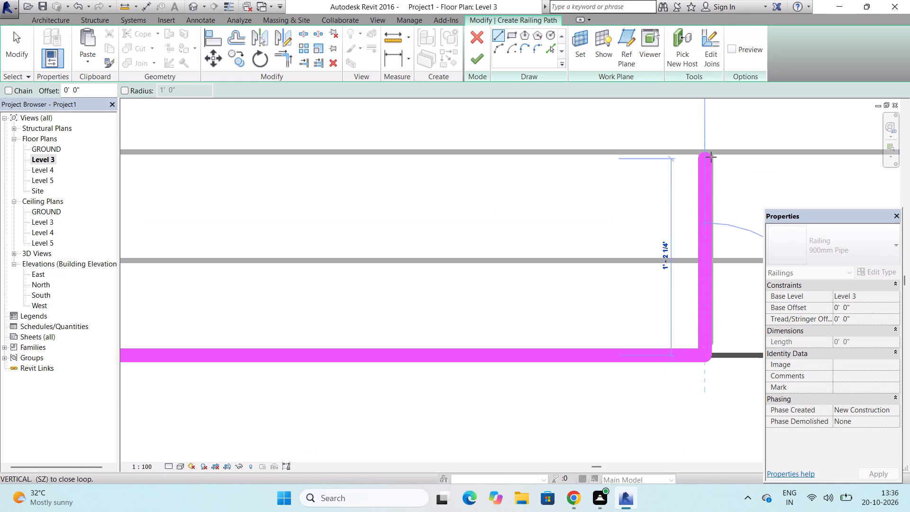
{"action": "left_click", "coordinate": [711, 157]}
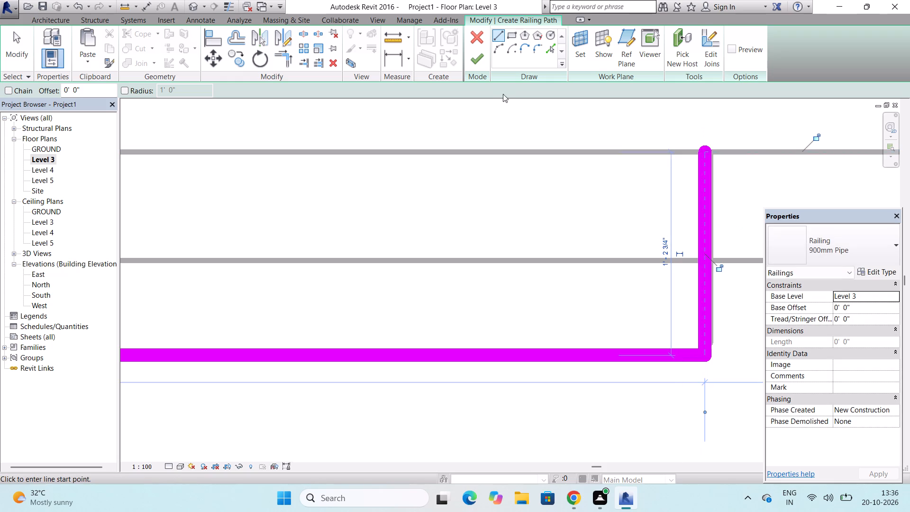
{"action": "left_click", "coordinate": [471, 57]}
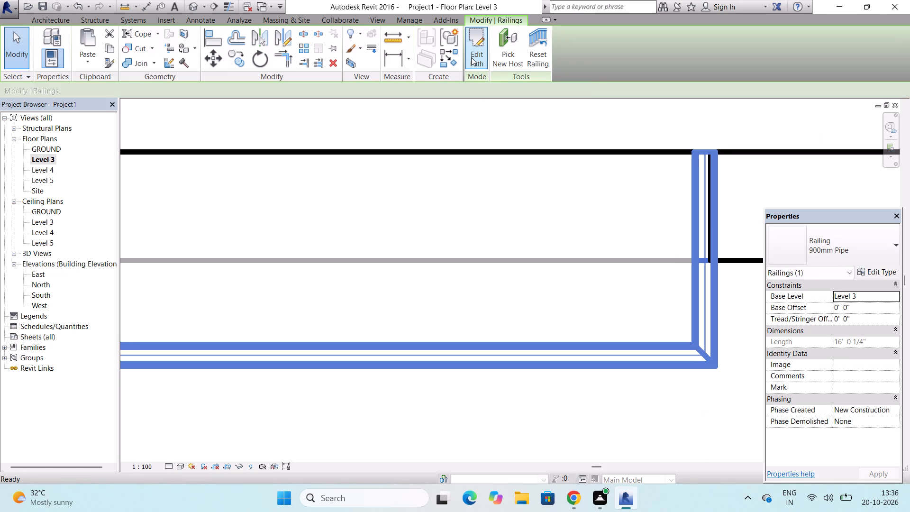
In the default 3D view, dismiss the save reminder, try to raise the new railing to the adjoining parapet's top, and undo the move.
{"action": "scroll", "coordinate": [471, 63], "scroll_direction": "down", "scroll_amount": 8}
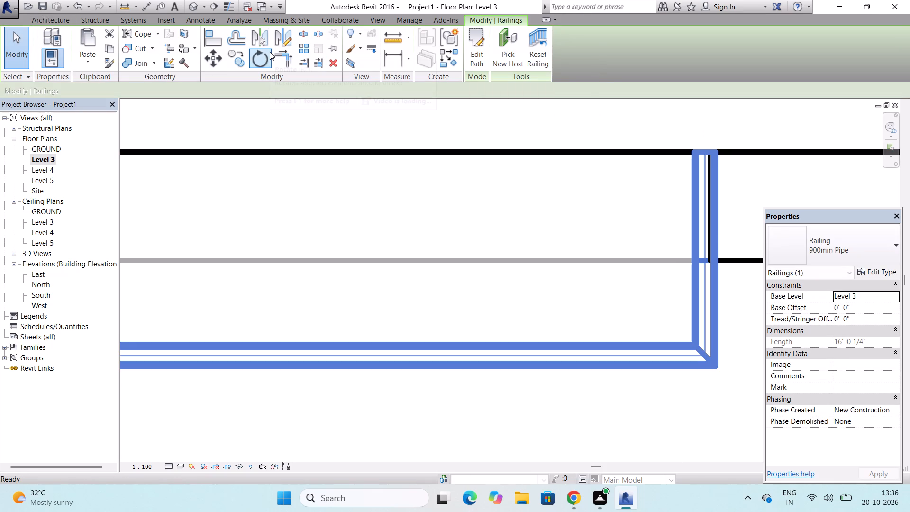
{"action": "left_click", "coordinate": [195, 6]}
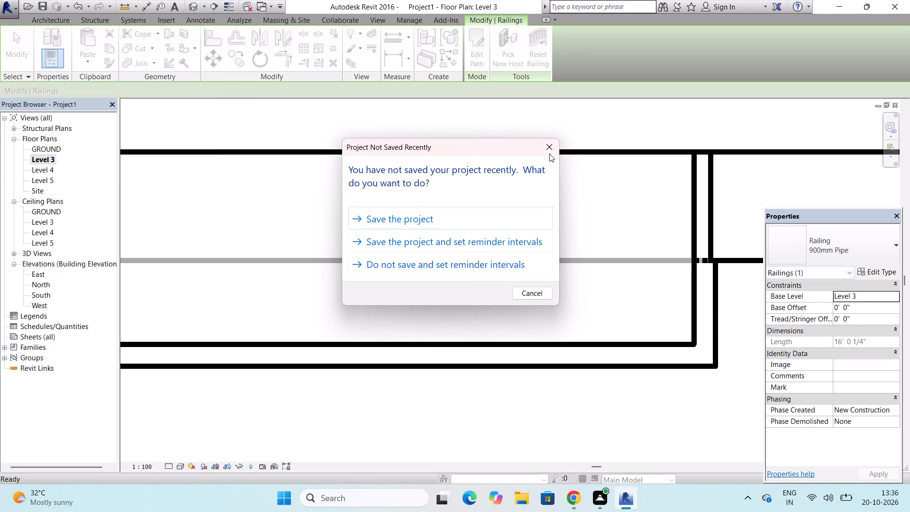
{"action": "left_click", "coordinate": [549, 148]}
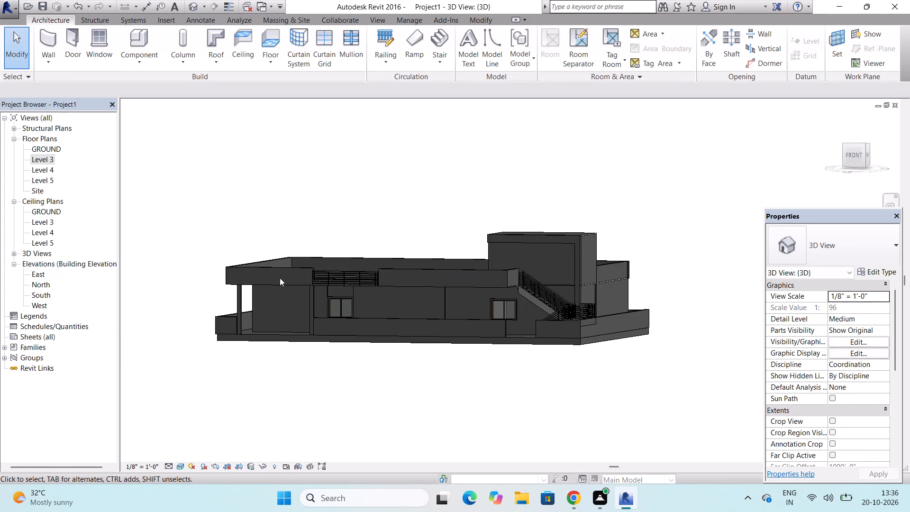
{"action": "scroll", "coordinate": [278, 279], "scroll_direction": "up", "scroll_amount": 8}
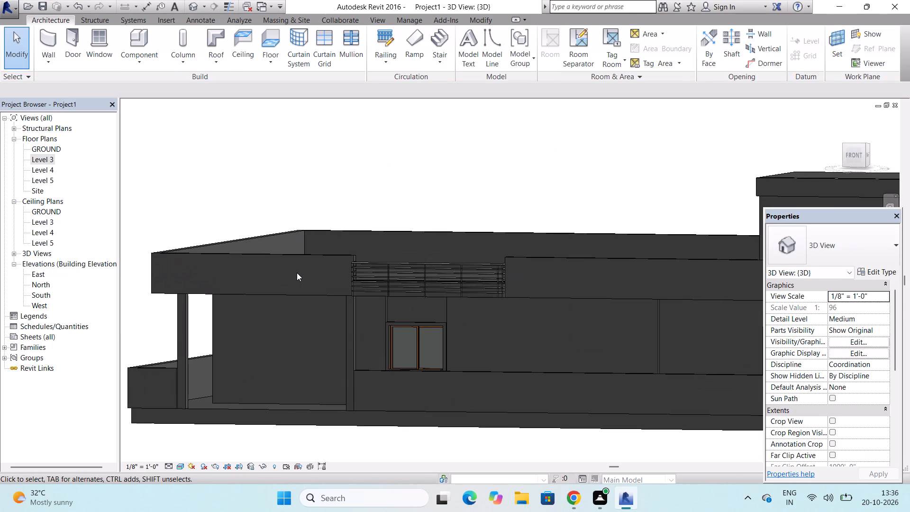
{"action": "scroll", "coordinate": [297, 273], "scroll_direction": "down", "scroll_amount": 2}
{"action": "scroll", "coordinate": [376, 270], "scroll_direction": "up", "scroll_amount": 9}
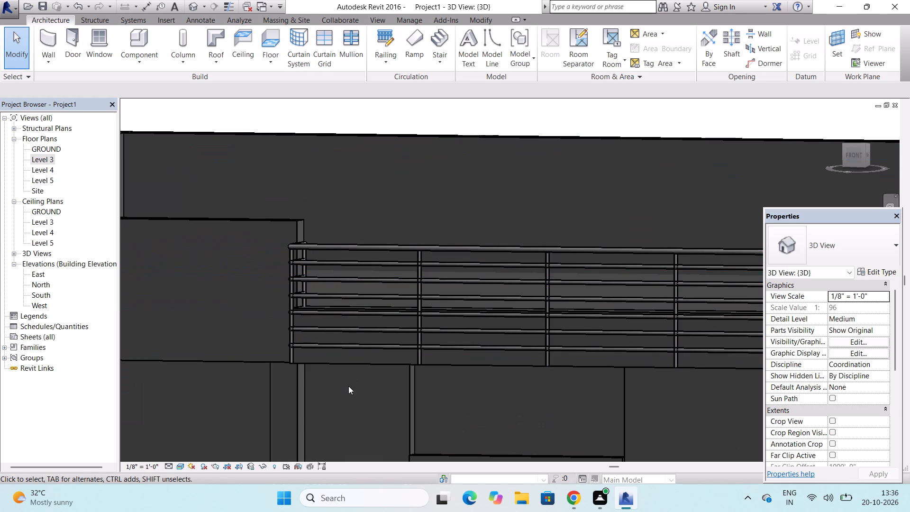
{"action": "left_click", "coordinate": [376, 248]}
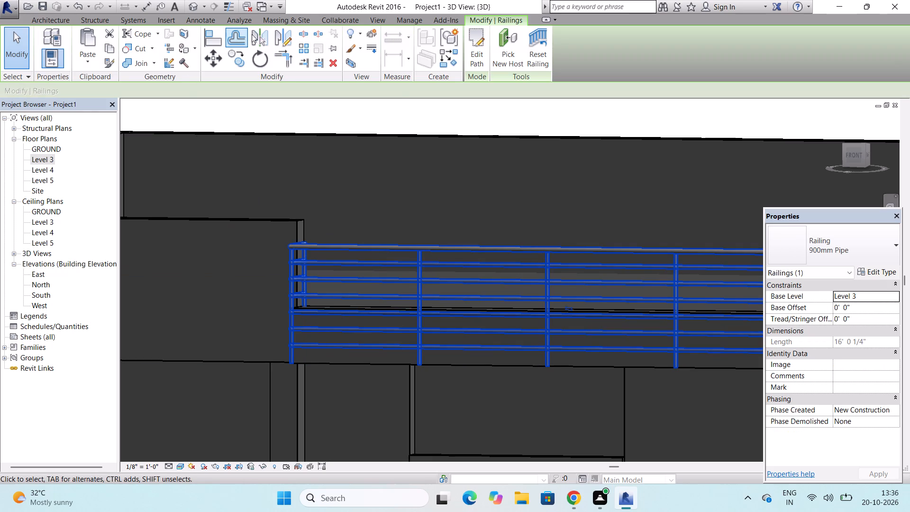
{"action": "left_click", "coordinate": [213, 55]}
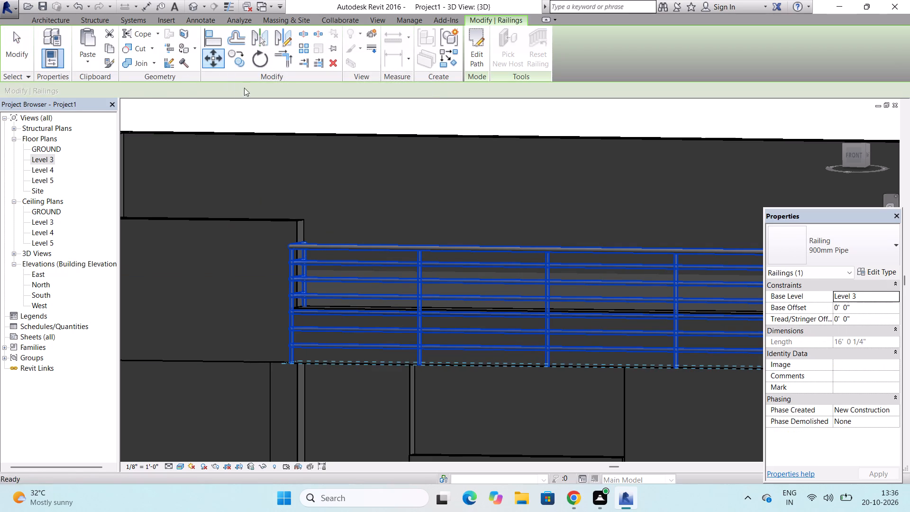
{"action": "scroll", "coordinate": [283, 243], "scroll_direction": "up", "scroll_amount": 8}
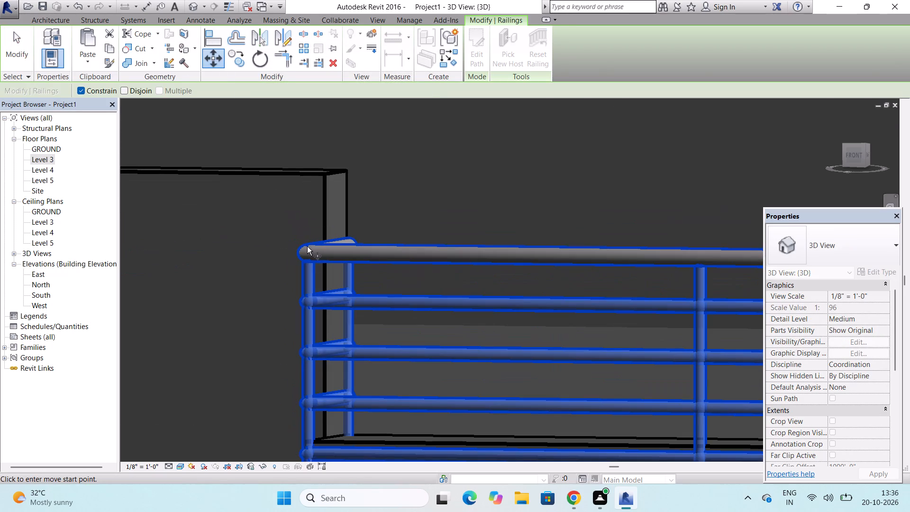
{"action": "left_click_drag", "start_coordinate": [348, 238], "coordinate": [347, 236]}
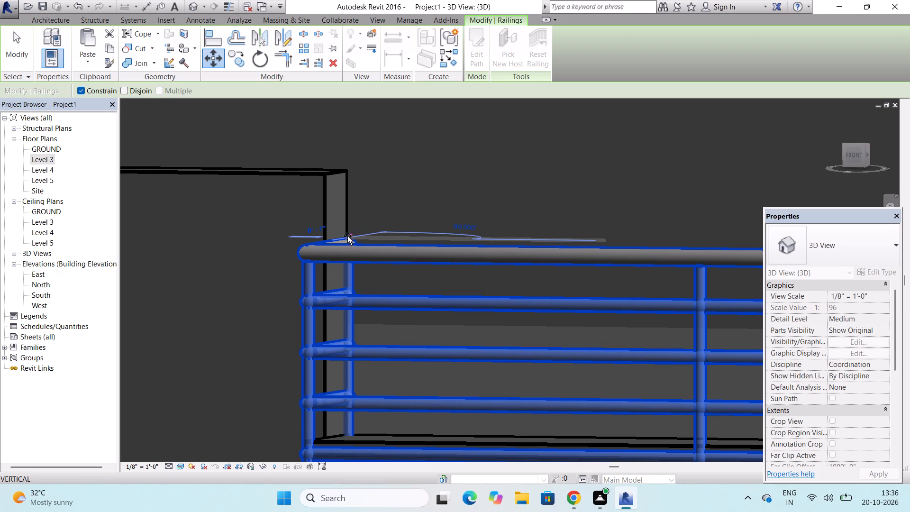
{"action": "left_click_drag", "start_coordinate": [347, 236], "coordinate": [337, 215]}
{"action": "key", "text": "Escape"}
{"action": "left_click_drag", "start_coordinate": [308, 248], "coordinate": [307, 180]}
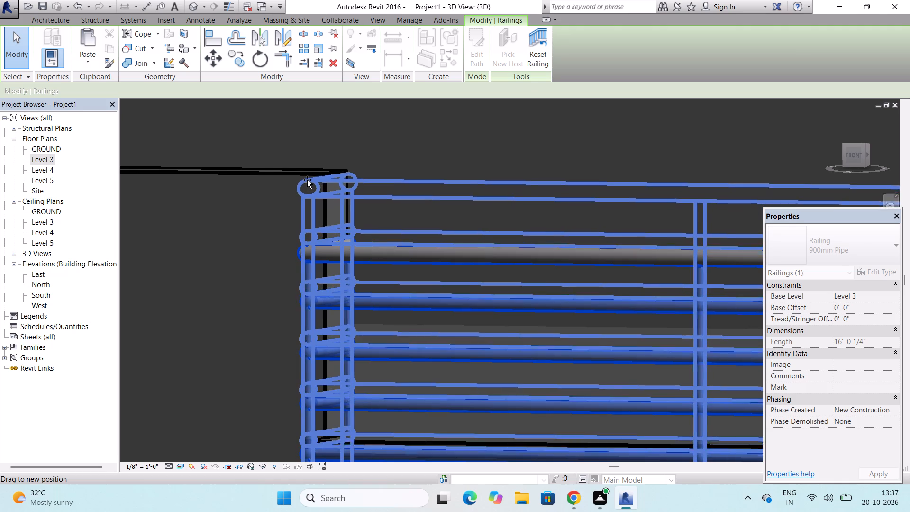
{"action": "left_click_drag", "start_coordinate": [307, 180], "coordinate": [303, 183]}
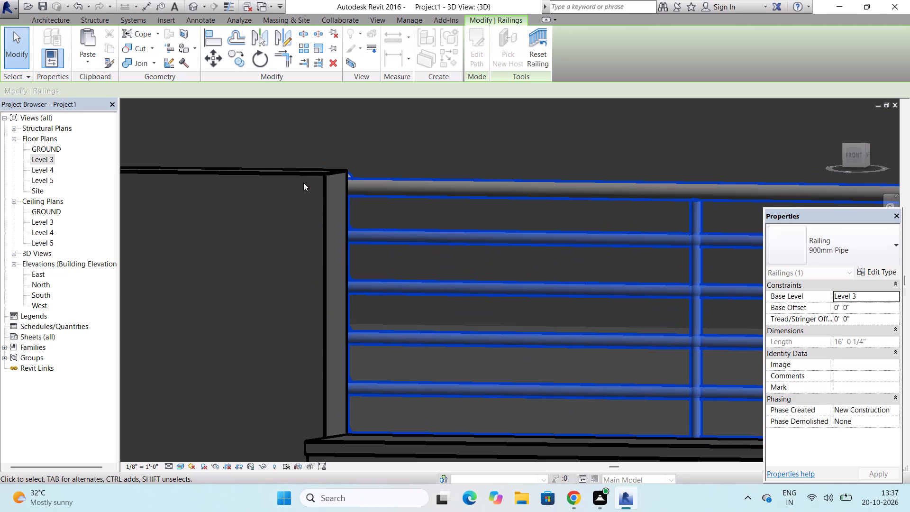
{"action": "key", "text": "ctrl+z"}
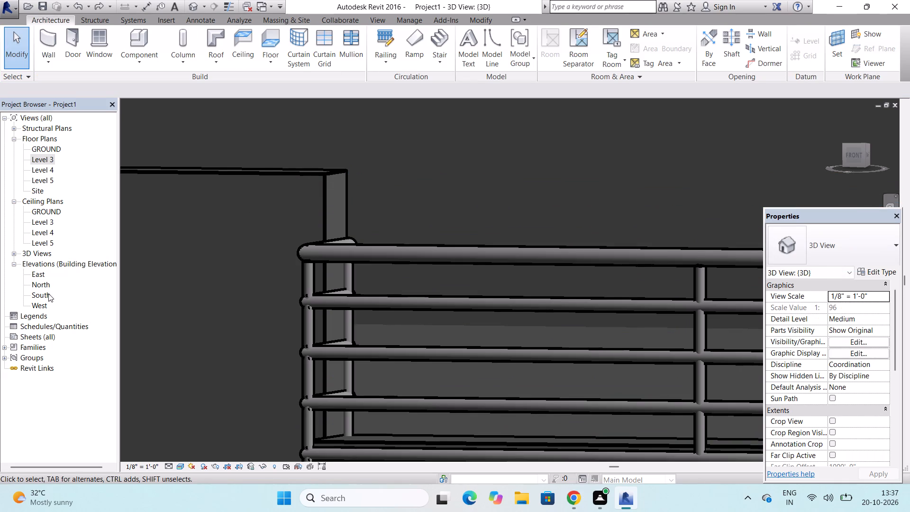
On the South elevation, raise the railing to a 6 19/32" base offset, aligning its top rail with the parapet top, and dismiss the notification card.
{"action": "double_click", "coordinate": [48, 293]}
{"action": "scroll", "coordinate": [226, 292], "scroll_direction": "down", "scroll_amount": 4}
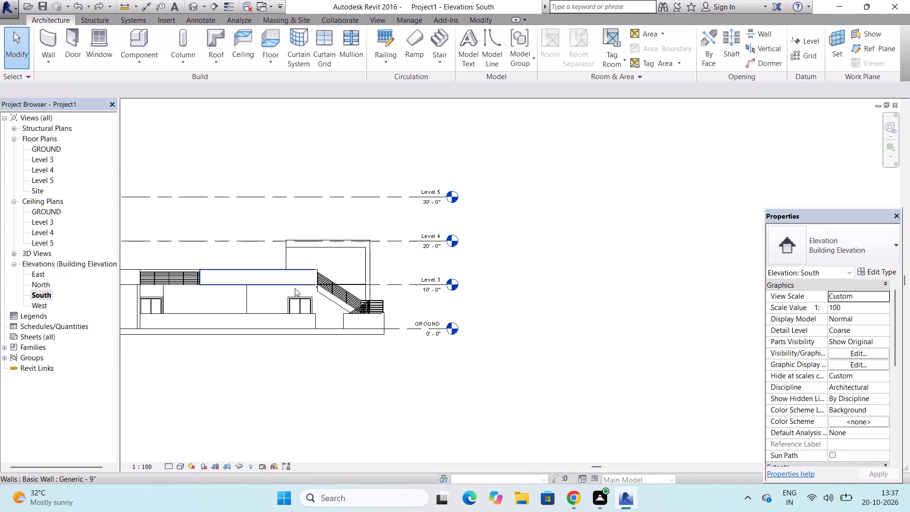
{"action": "scroll", "coordinate": [135, 252], "scroll_direction": "up", "scroll_amount": 16}
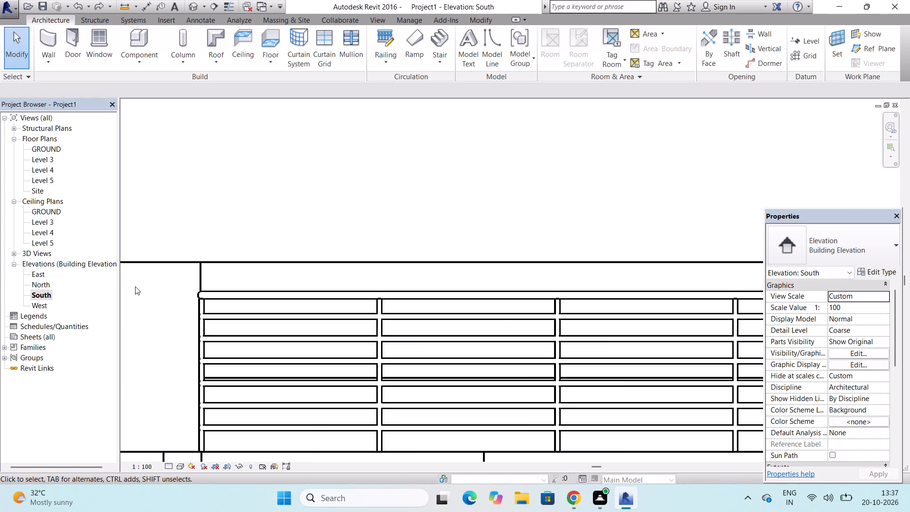
{"action": "scroll", "coordinate": [135, 286], "scroll_direction": "up", "scroll_amount": 6}
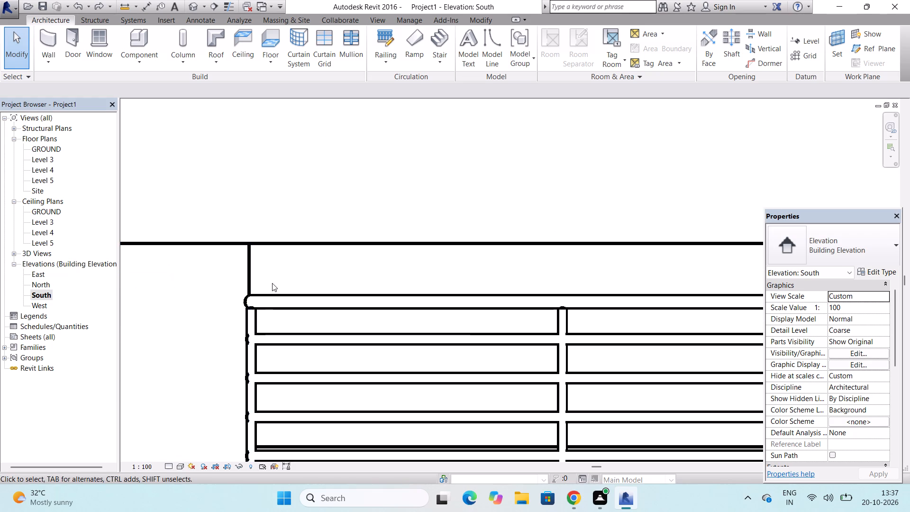
{"action": "left_click", "coordinate": [261, 294]}
{"action": "left_click_drag", "start_coordinate": [246, 301], "coordinate": [246, 293]}
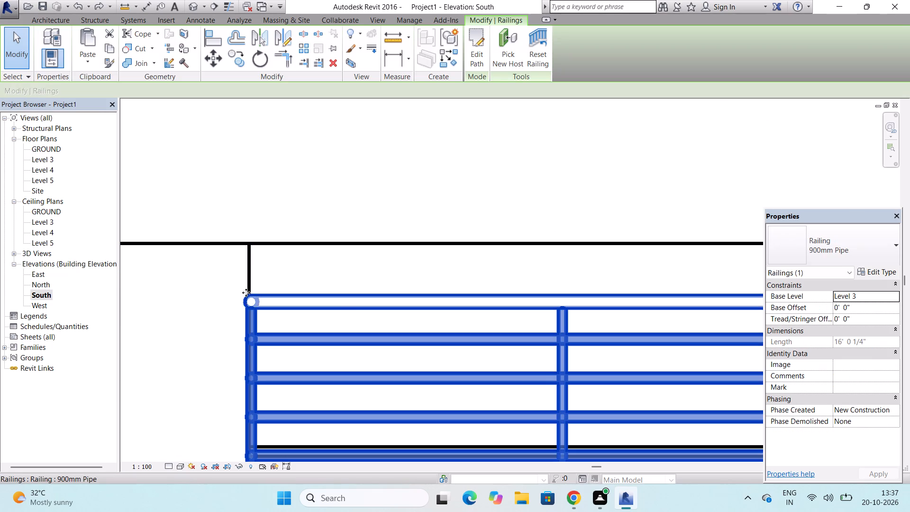
{"action": "left_click_drag", "start_coordinate": [246, 293], "coordinate": [245, 252]}
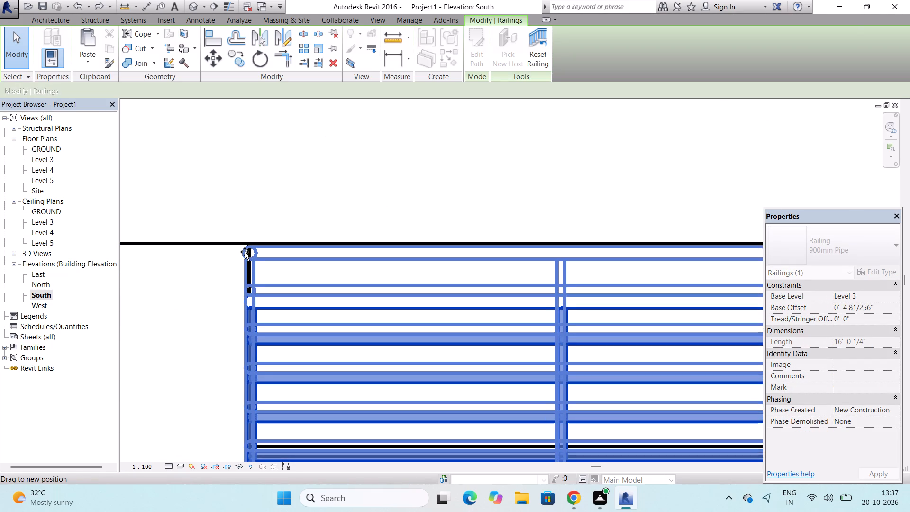
{"action": "left_click_drag", "start_coordinate": [245, 252], "coordinate": [245, 248]}
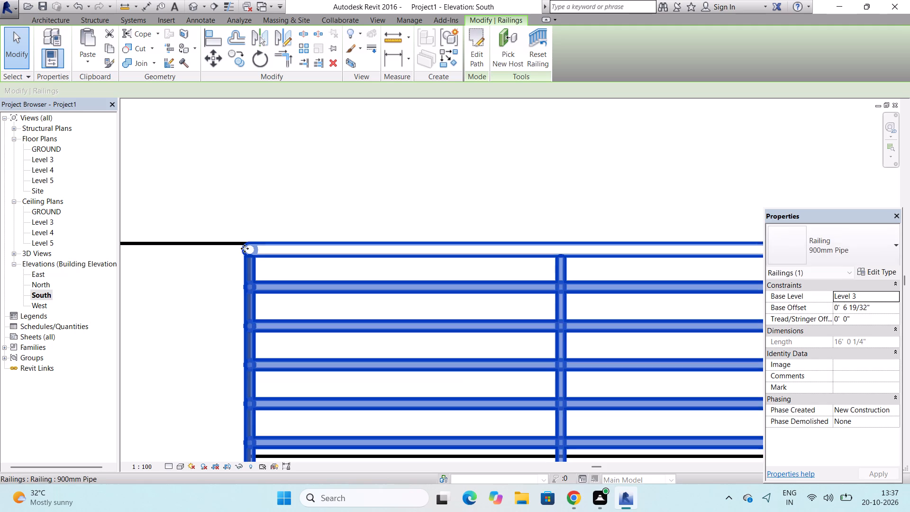
{"action": "scroll", "coordinate": [238, 248], "scroll_direction": "down", "scroll_amount": 4}
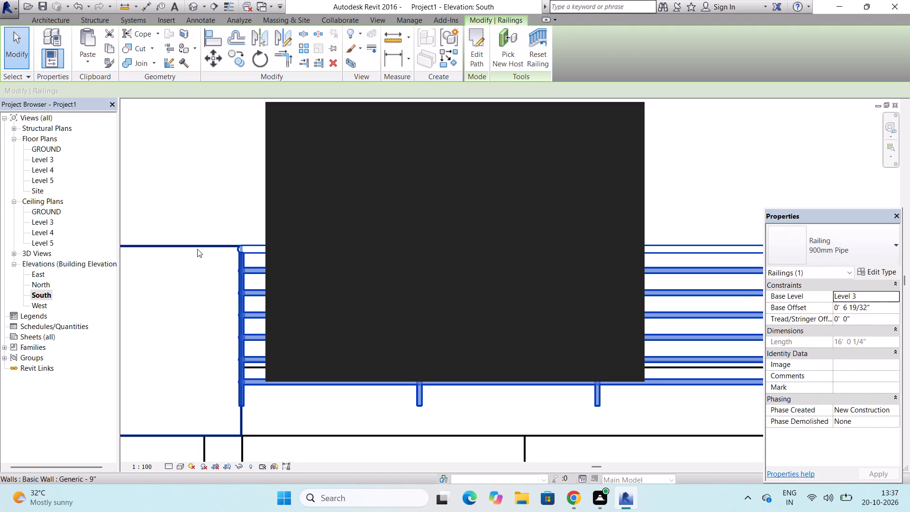
{"action": "key", "text": "Escape"}
{"action": "key", "text": "Escape"}
{"action": "key", "text": "Escape"}
{"action": "key", "text": "Escape"}
{"action": "key", "text": "Escape"}
{"action": "key", "text": "Escape"}
{"action": "key", "text": "Escape"}
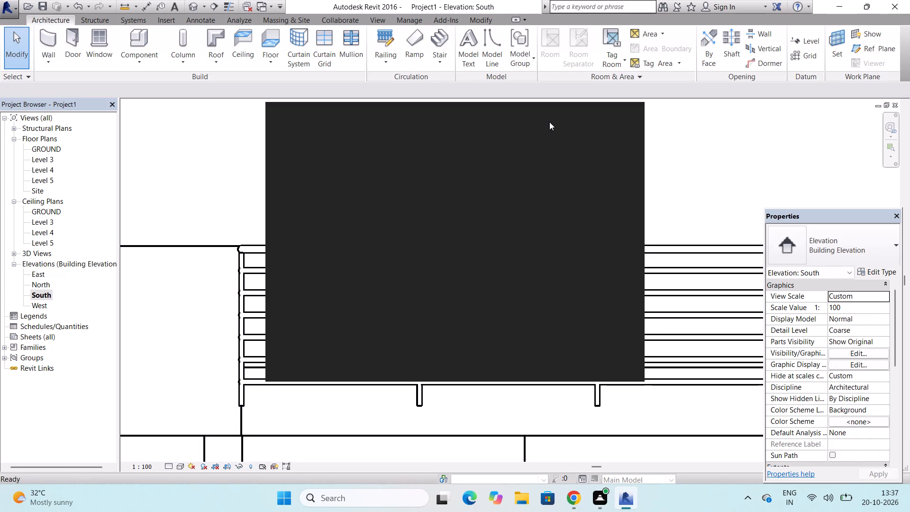
{"action": "key", "text": "Escape"}
{"action": "key", "text": "Escape"}
{"action": "key", "text": "Escape"}
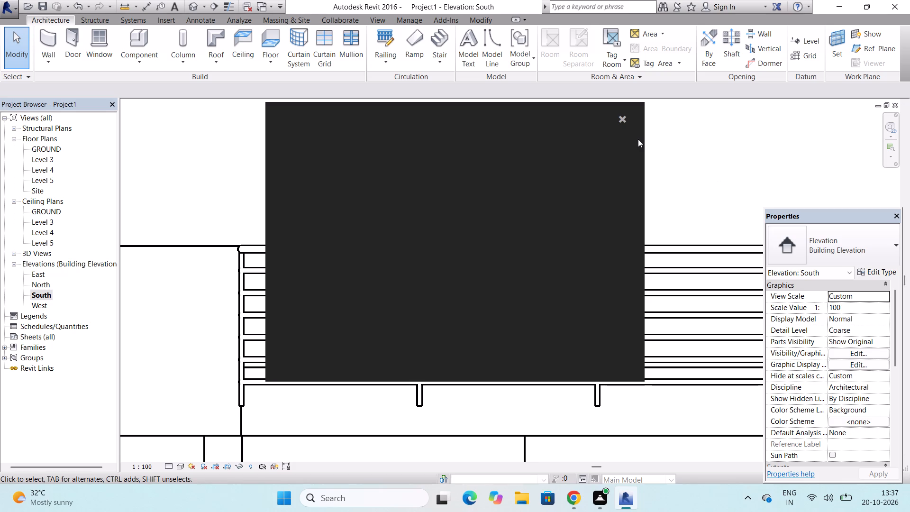
{"action": "left_click", "coordinate": [619, 120]}
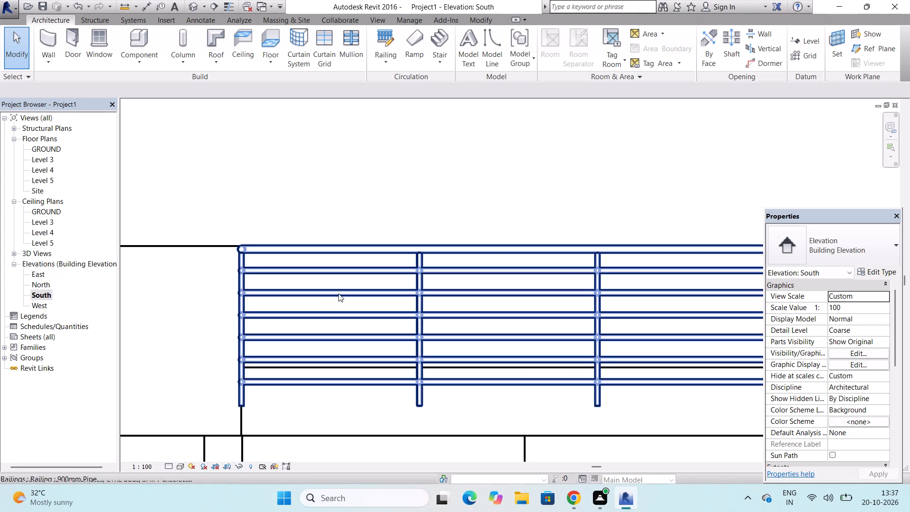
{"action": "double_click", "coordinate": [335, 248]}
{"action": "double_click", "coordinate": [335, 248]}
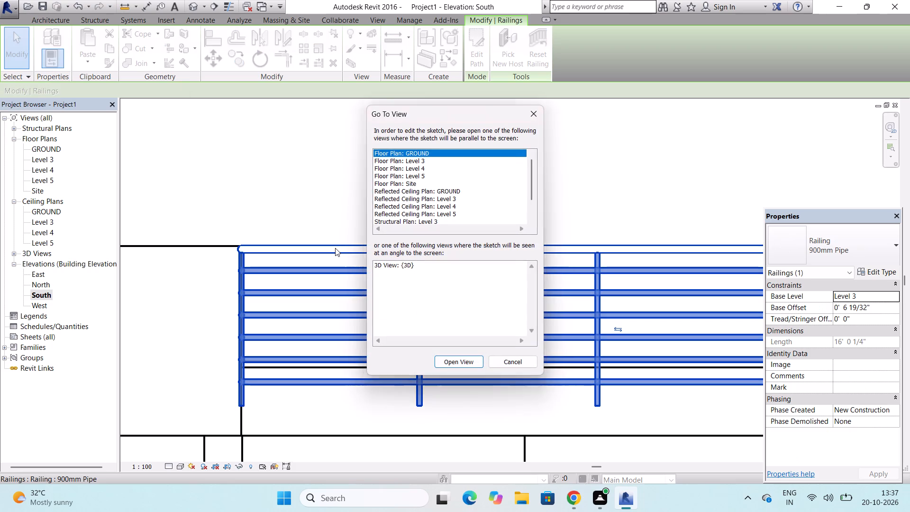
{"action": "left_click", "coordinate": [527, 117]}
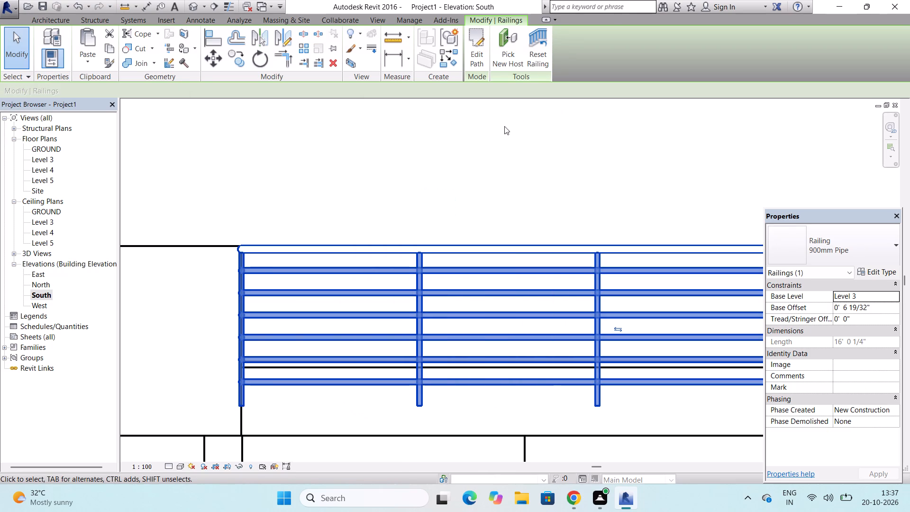
On the Level 3 floor plan, open the 900mm Pipe railing's path for editing.
{"action": "double_click", "coordinate": [42, 158]}
{"action": "scroll", "coordinate": [341, 279], "scroll_direction": "down", "scroll_amount": 3}
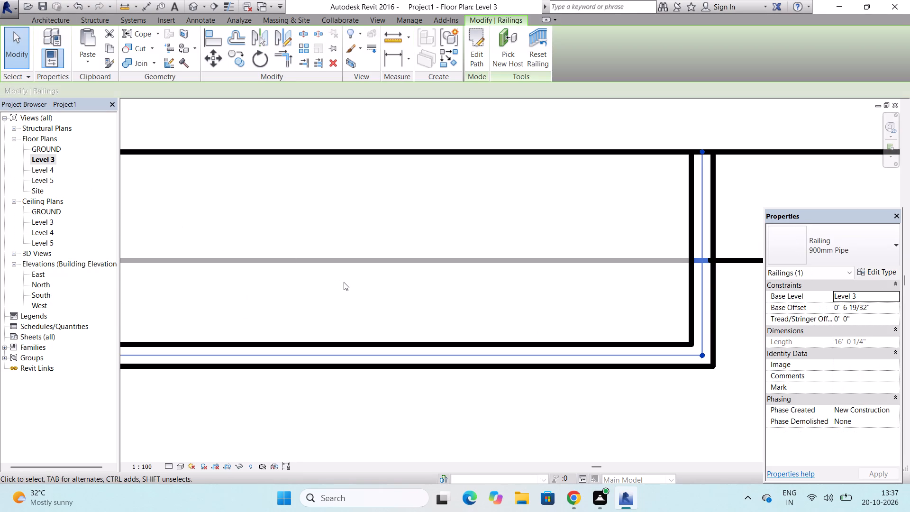
{"action": "scroll", "coordinate": [344, 282], "scroll_direction": "down", "scroll_amount": 8}
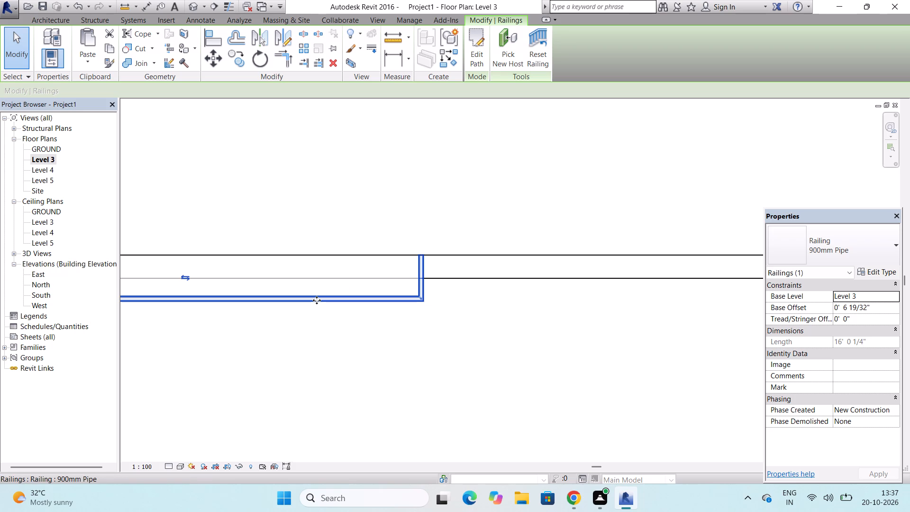
{"action": "double_click", "coordinate": [317, 300]}
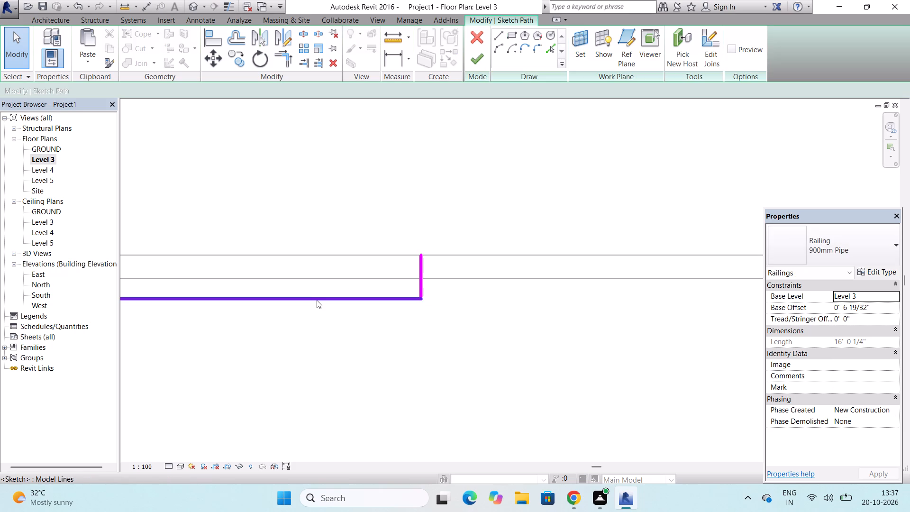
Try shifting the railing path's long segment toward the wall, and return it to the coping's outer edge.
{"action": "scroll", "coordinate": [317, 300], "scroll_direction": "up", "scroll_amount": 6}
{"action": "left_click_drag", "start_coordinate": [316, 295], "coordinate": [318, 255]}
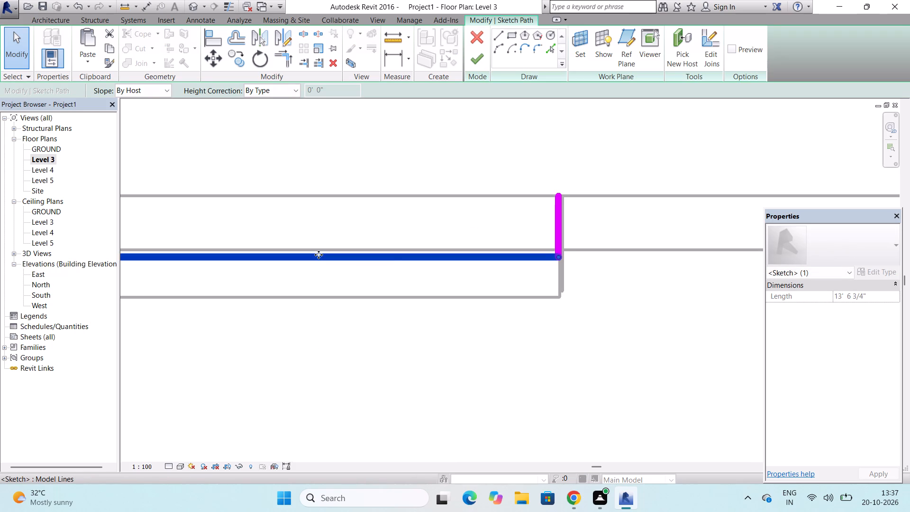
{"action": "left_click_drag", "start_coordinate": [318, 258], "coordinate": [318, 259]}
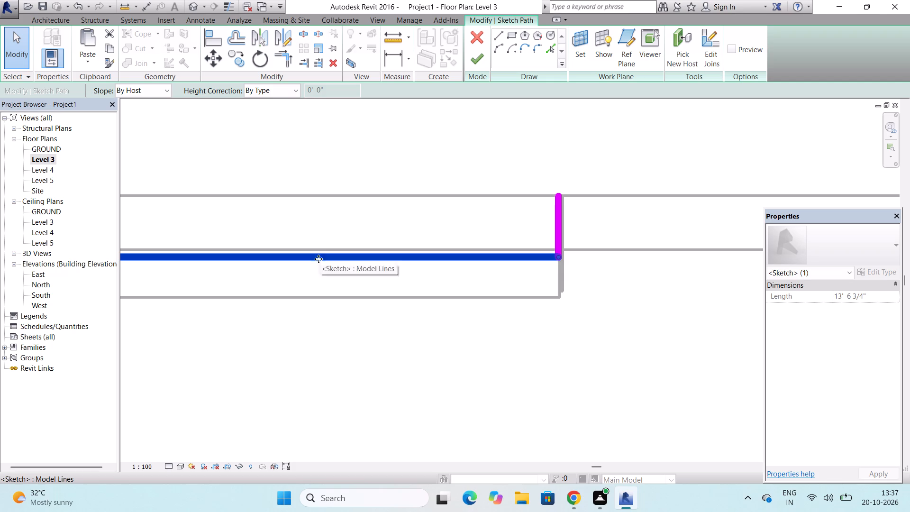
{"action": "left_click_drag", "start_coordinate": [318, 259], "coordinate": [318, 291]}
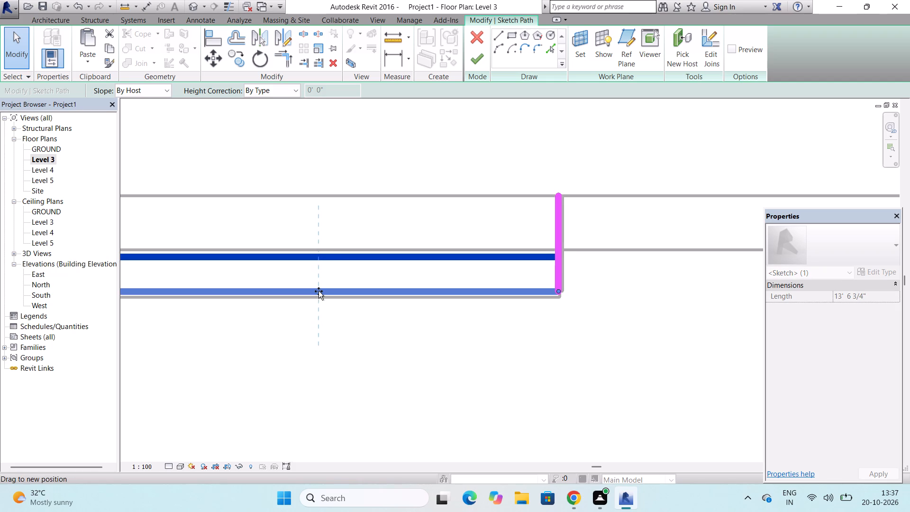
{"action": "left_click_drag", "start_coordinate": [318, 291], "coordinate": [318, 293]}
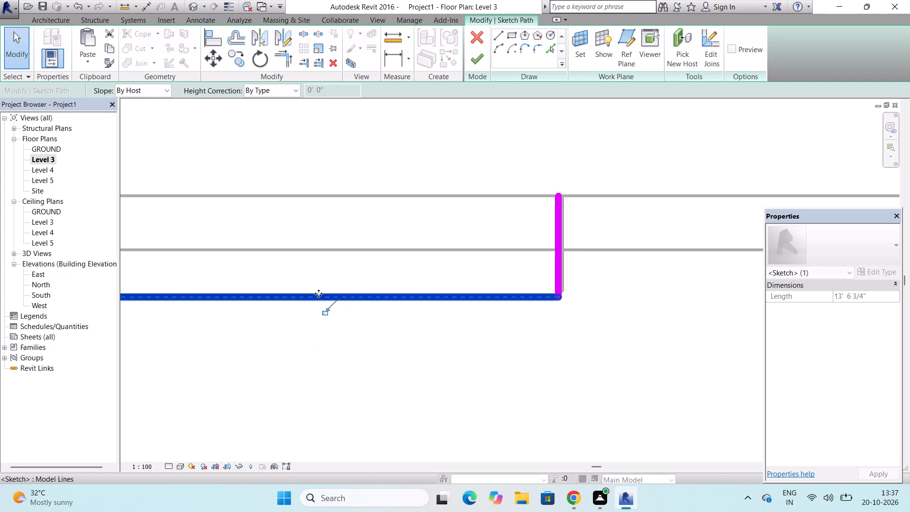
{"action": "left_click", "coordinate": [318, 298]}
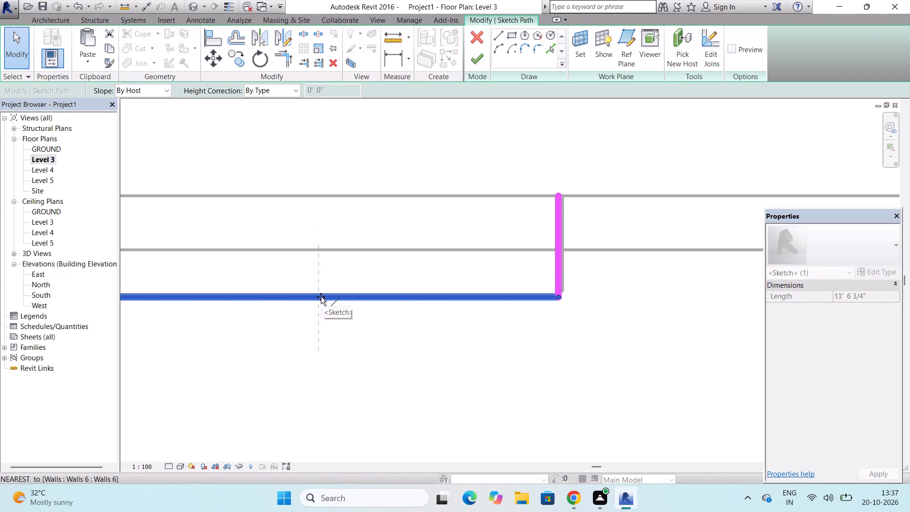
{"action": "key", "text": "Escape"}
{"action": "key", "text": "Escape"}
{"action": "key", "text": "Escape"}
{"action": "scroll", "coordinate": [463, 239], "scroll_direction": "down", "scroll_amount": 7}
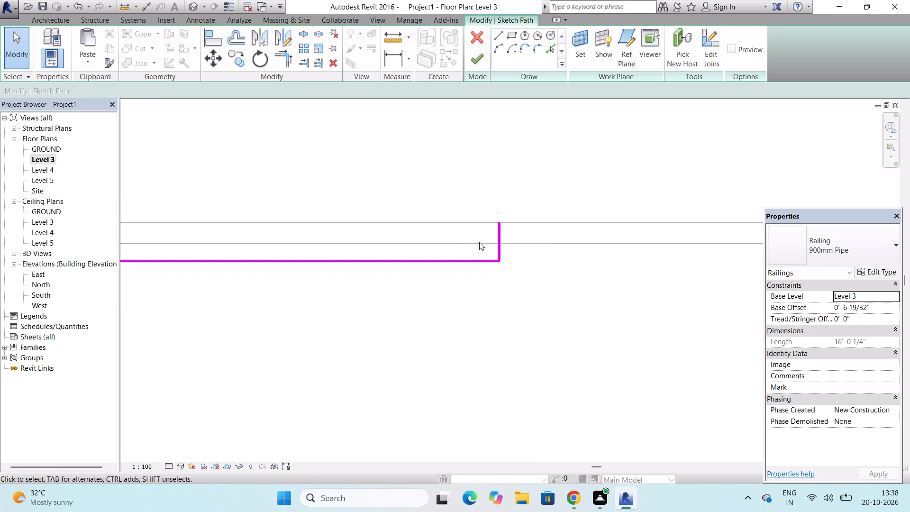
Move the path's short east end segment slightly further east, extending the long segment to 13' 7 11/32".
{"action": "scroll", "coordinate": [502, 258], "scroll_direction": "up", "scroll_amount": 14}
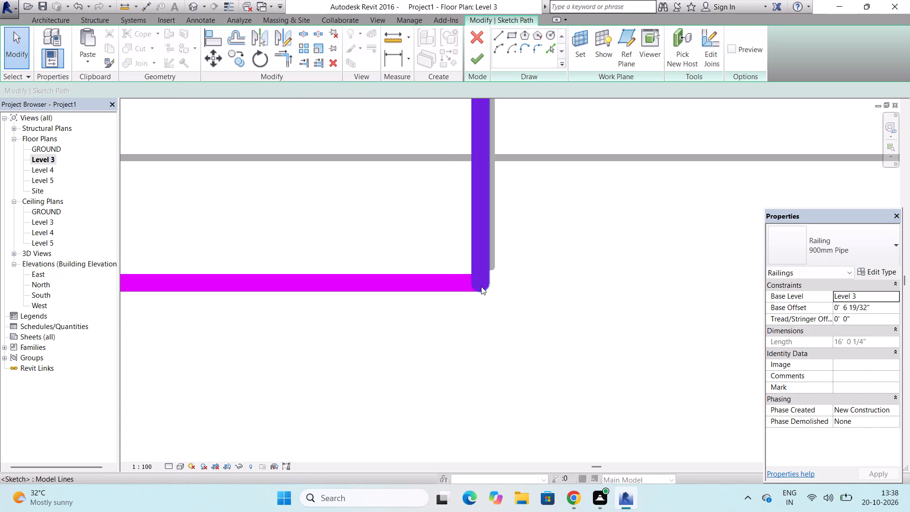
{"action": "left_click_drag", "start_coordinate": [481, 286], "coordinate": [488, 262]}
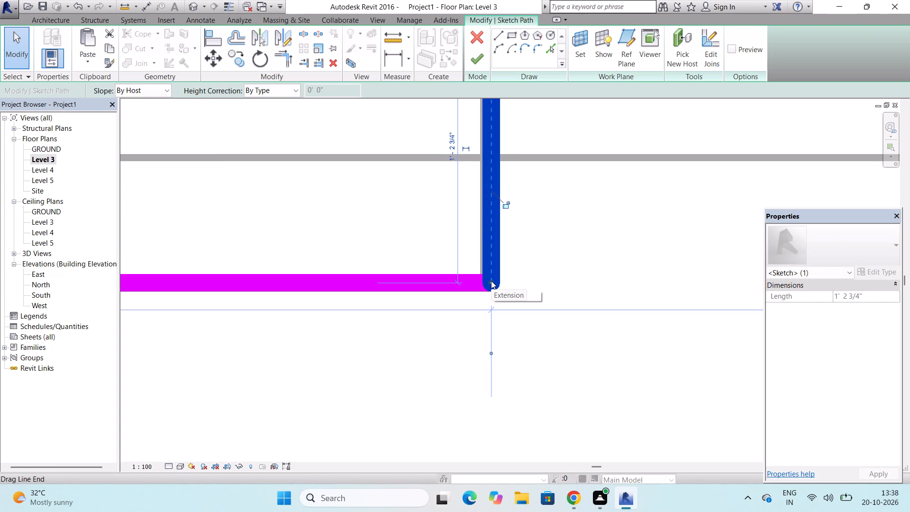
{"action": "scroll", "coordinate": [491, 281], "scroll_direction": "down", "scroll_amount": 4}
{"action": "key", "text": "Escape"}
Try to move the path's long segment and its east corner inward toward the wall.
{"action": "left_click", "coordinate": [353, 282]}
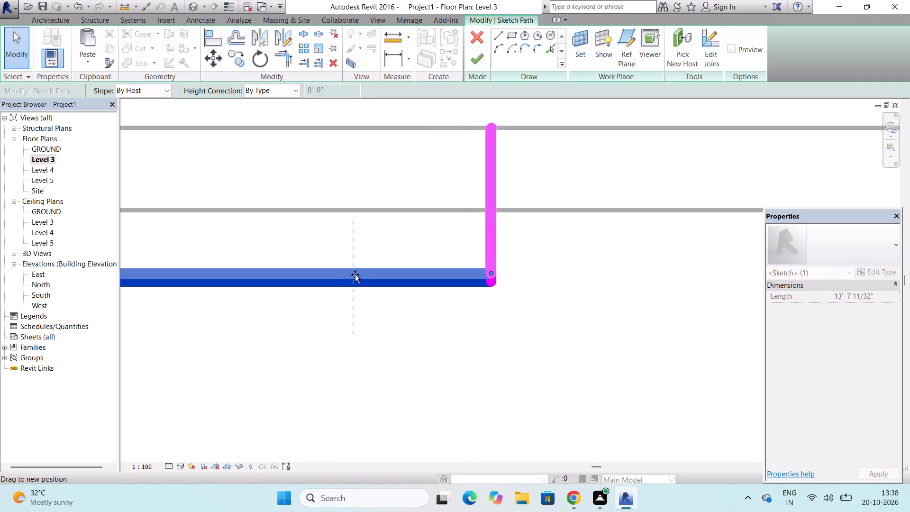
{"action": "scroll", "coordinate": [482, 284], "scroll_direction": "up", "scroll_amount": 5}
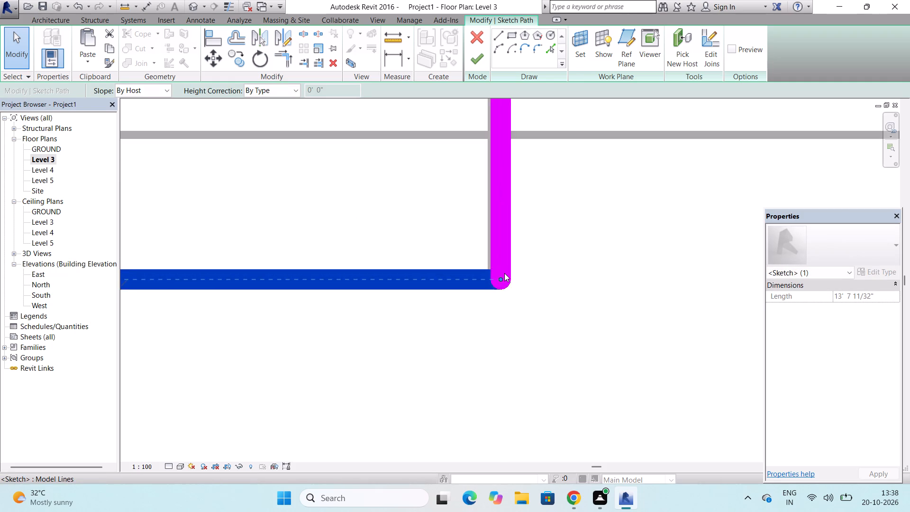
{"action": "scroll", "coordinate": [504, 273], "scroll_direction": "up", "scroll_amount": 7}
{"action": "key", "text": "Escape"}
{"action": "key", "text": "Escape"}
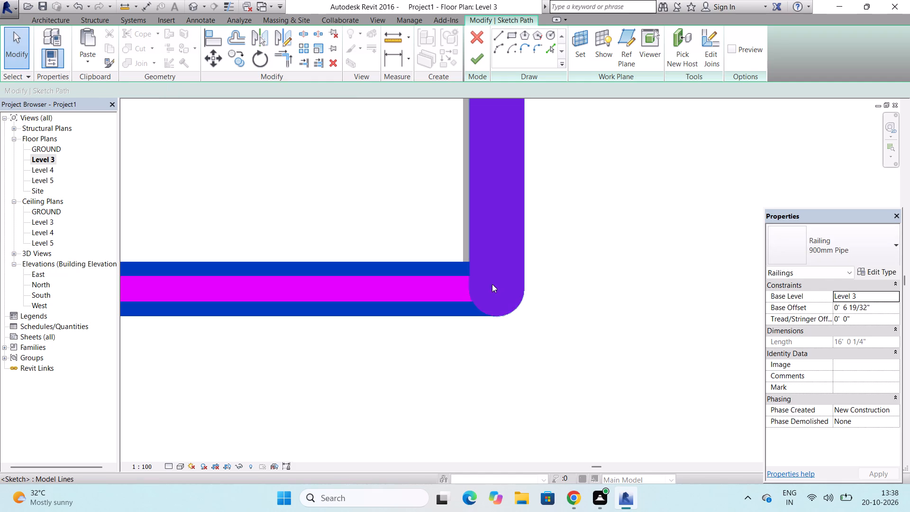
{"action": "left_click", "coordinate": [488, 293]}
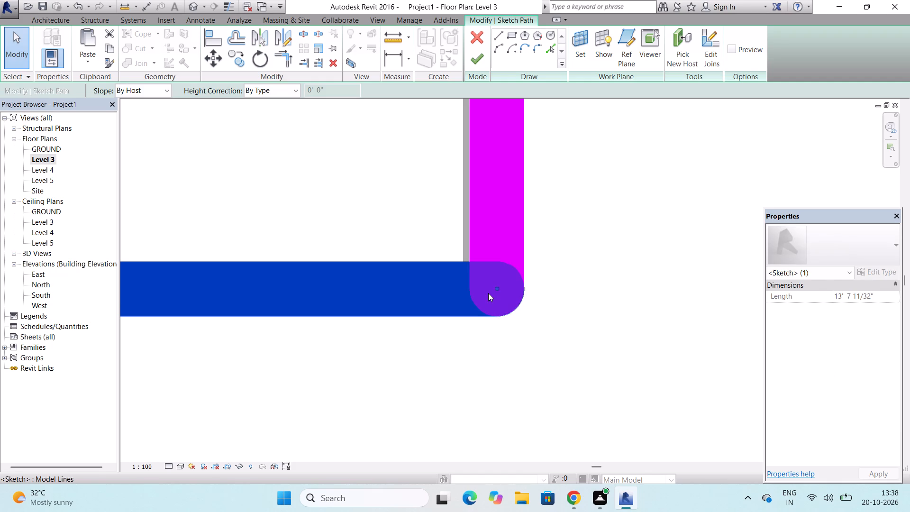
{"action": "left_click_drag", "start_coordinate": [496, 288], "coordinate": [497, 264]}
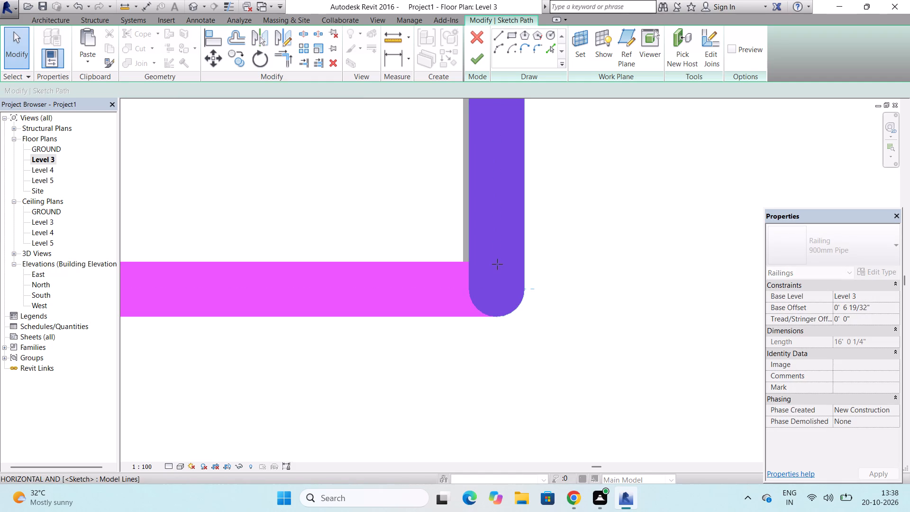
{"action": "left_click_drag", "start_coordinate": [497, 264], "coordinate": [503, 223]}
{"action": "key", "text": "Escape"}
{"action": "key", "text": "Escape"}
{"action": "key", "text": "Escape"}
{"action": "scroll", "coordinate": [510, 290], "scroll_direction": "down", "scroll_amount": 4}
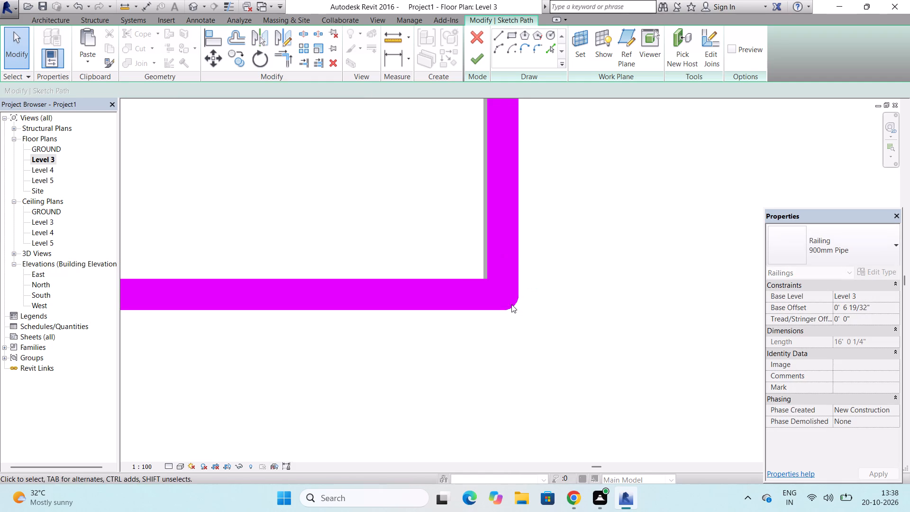
Finish the edited railing path and inspect the railing in the default 3D view.
{"action": "scroll", "coordinate": [511, 304], "scroll_direction": "down", "scroll_amount": 20}
{"action": "scroll", "coordinate": [511, 304], "scroll_direction": "down", "scroll_amount": 4}
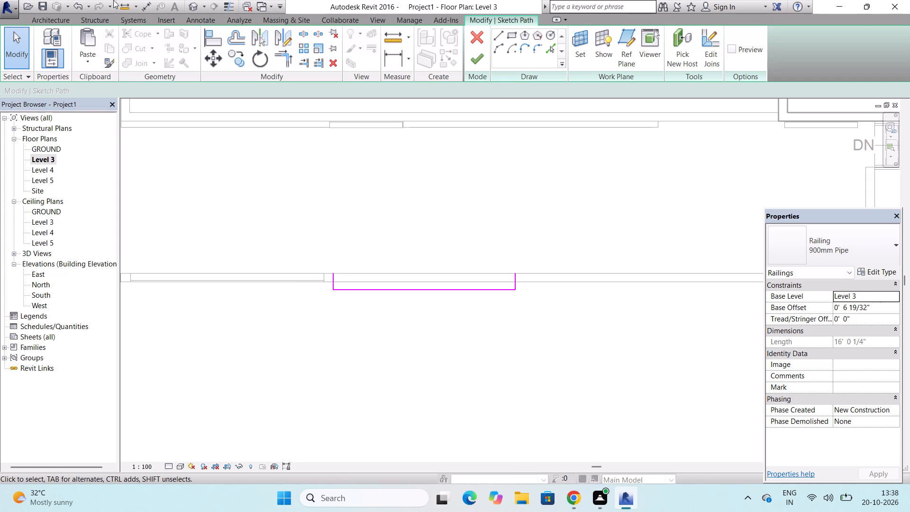
{"action": "left_click", "coordinate": [470, 53]}
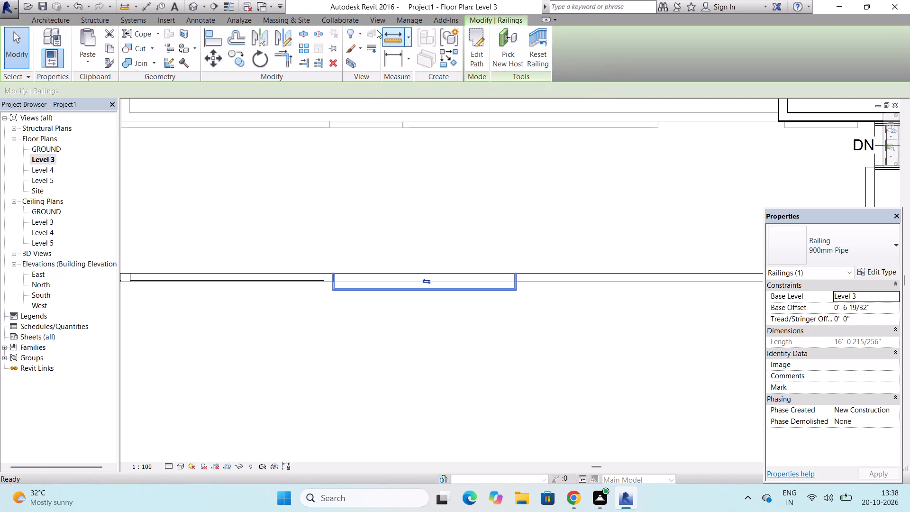
{"action": "left_click", "coordinate": [191, 5]}
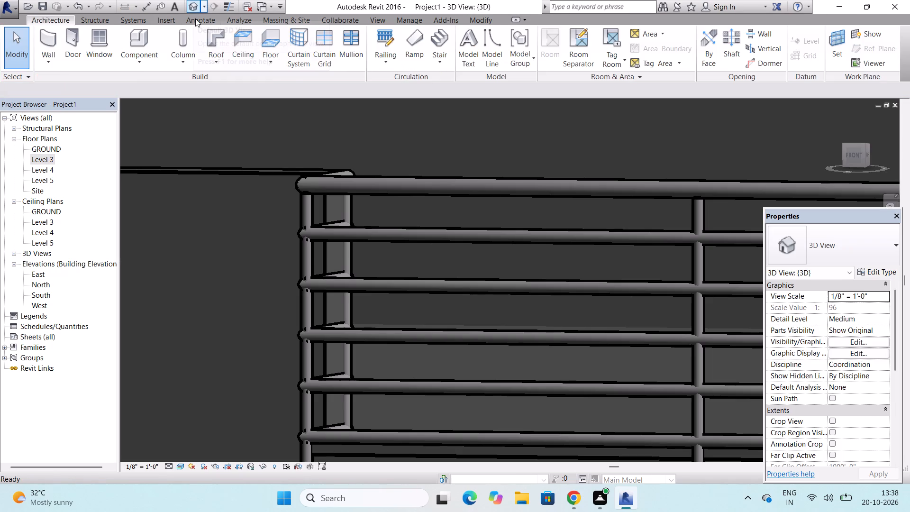
{"action": "scroll", "coordinate": [196, 20], "scroll_direction": "down", "scroll_amount": 3}
{"action": "scroll", "coordinate": [255, 124], "scroll_direction": "down", "scroll_amount": 8}
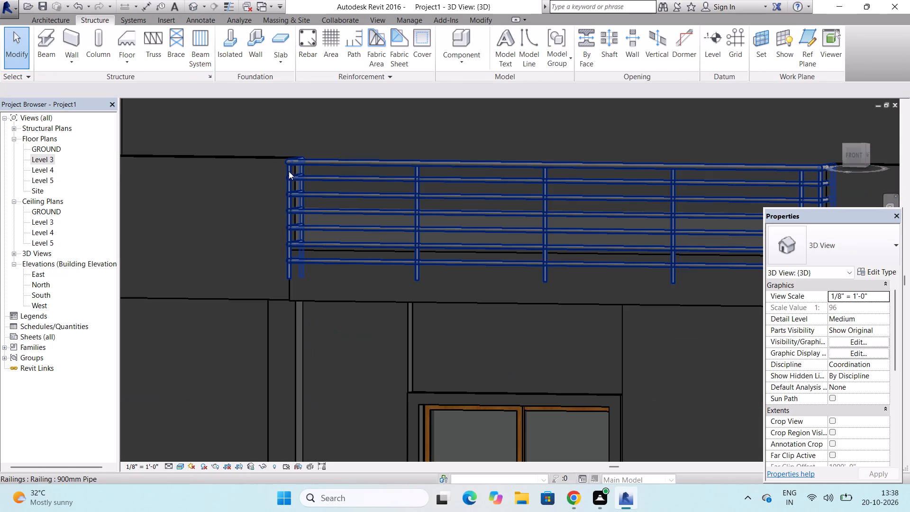
{"action": "scroll", "coordinate": [179, 253], "scroll_direction": "down", "scroll_amount": 2}
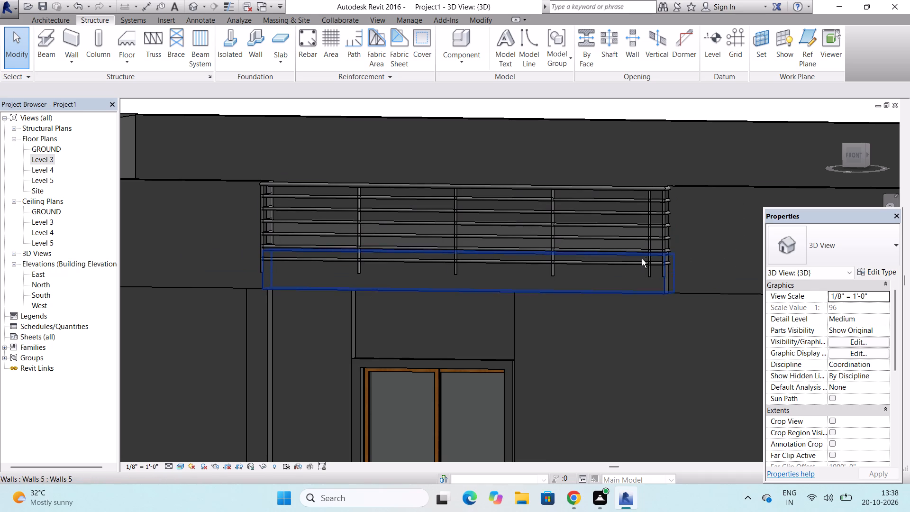
{"action": "scroll", "coordinate": [583, 251], "scroll_direction": "down", "scroll_amount": 4}
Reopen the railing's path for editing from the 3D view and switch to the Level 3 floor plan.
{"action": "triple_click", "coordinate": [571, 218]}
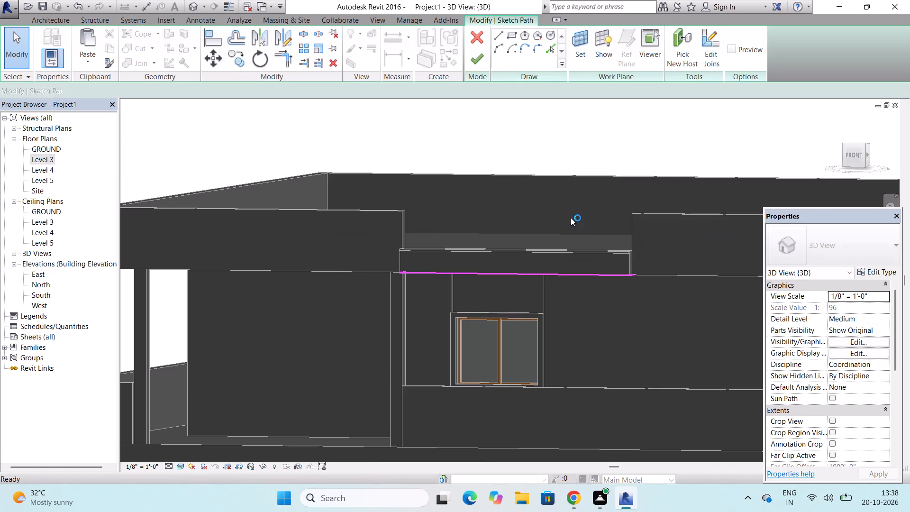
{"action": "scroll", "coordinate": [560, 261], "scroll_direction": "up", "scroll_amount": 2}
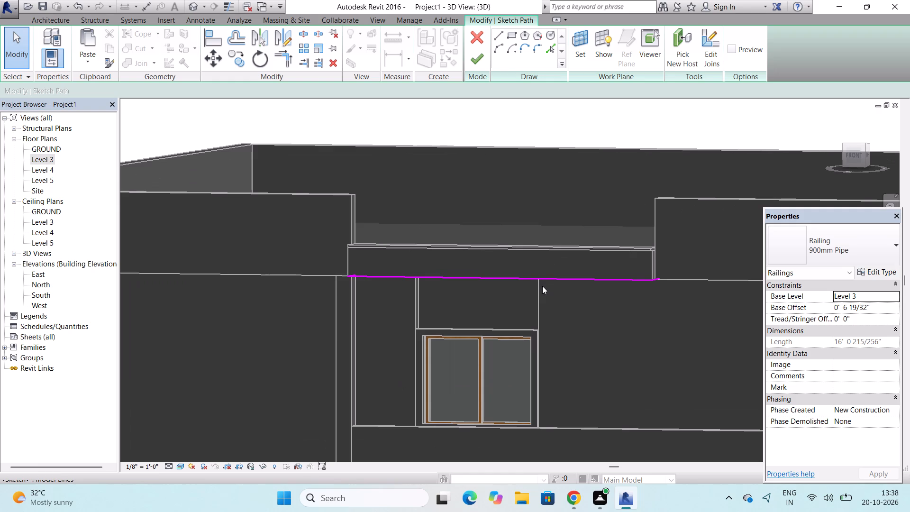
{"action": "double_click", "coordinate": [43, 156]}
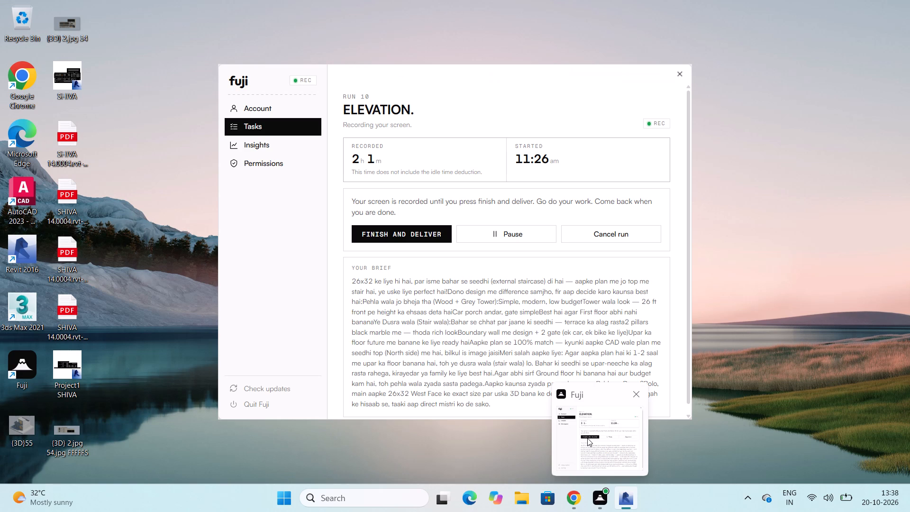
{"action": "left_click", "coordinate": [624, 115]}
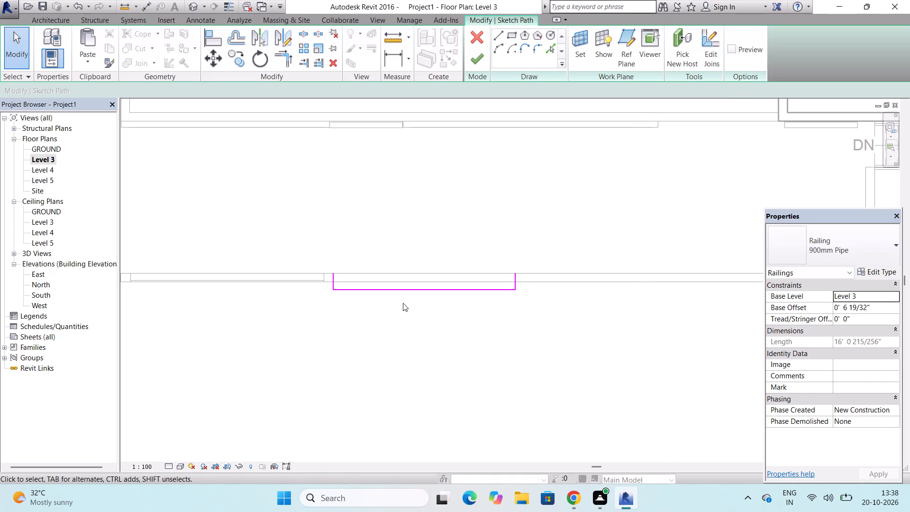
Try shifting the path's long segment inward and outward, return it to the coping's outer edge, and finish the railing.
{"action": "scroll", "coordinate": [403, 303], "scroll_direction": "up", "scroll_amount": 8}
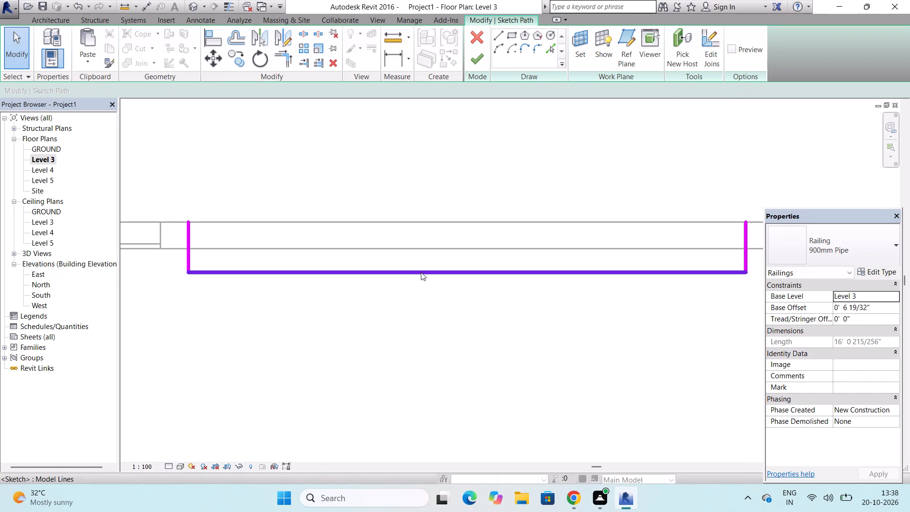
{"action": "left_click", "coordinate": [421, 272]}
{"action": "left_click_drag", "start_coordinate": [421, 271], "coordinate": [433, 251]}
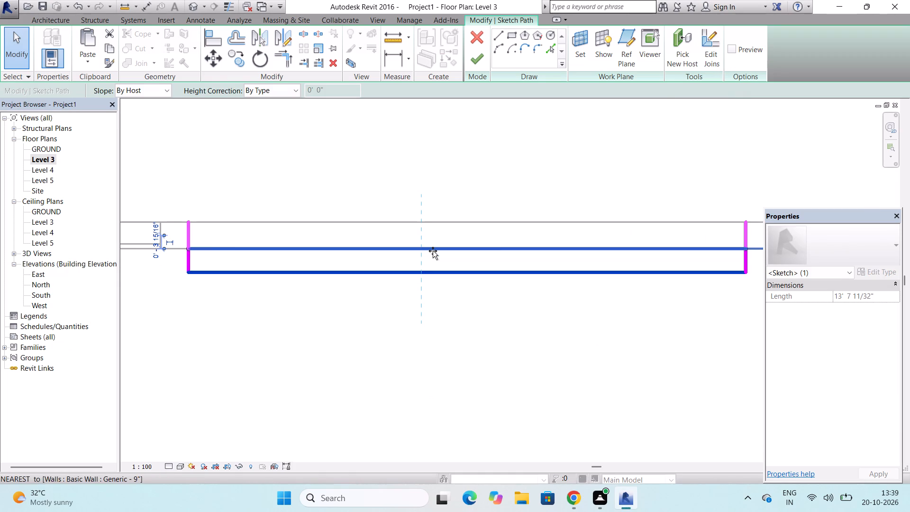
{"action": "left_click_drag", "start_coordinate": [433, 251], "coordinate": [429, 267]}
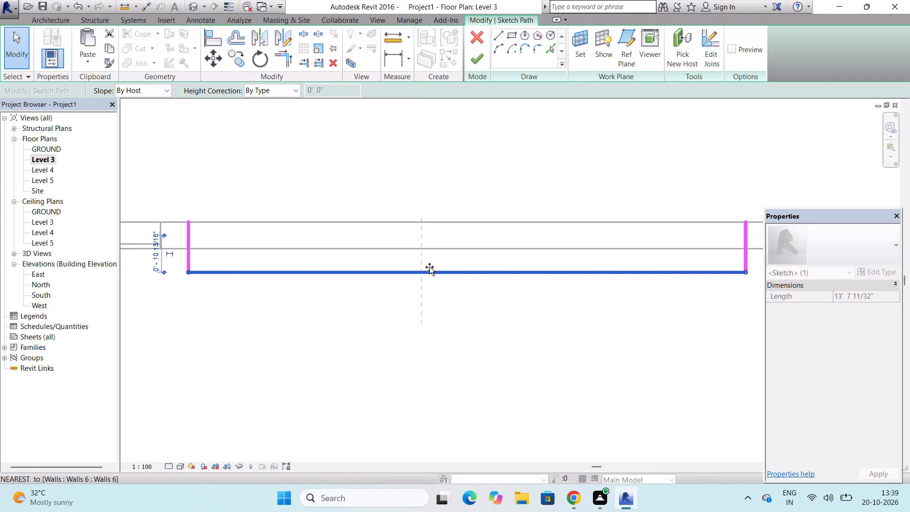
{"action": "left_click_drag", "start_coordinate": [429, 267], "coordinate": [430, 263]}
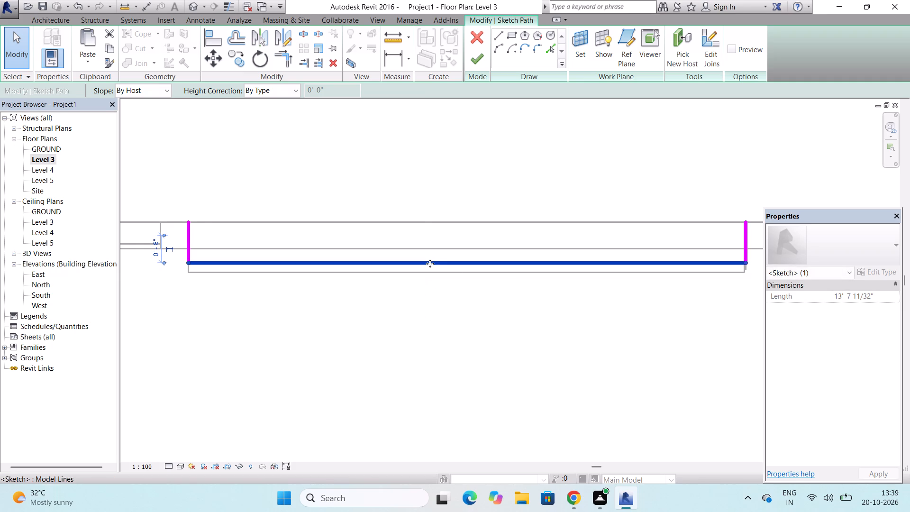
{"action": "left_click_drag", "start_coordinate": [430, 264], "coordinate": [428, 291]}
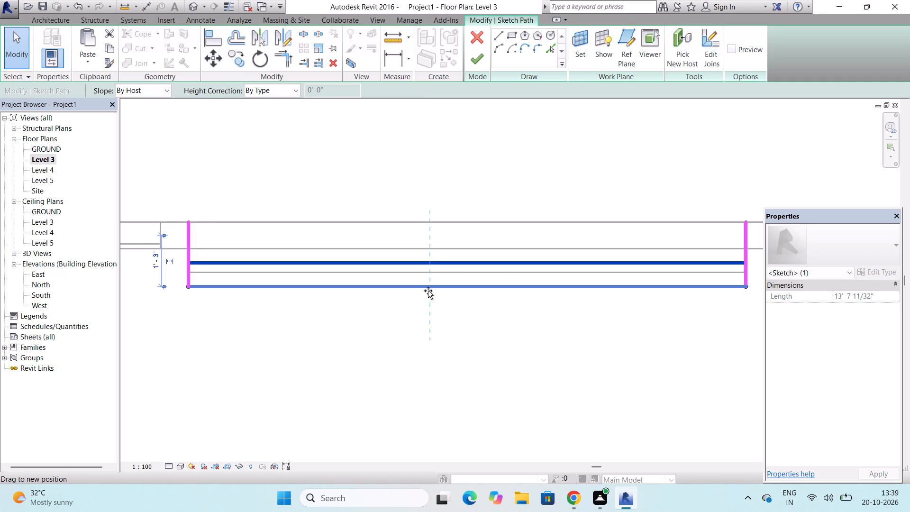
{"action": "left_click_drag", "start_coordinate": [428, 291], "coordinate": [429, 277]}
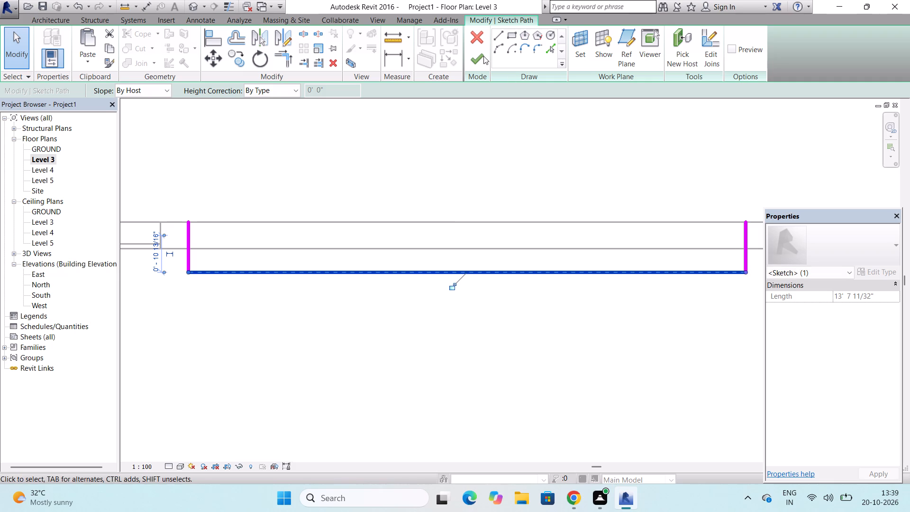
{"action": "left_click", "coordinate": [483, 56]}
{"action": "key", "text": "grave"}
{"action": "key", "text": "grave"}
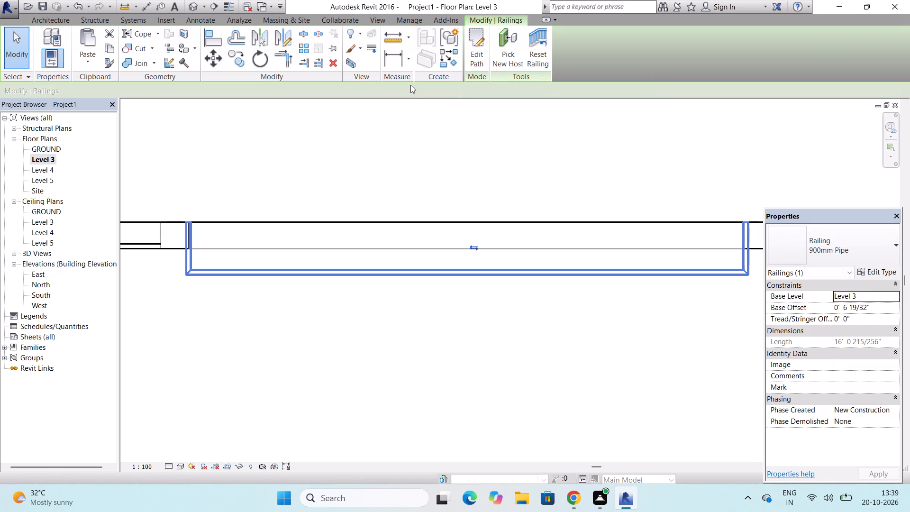
Check the railing above the south-facing window in the default 3D view.
{"action": "scroll", "coordinate": [410, 87], "scroll_direction": "down", "scroll_amount": 5}
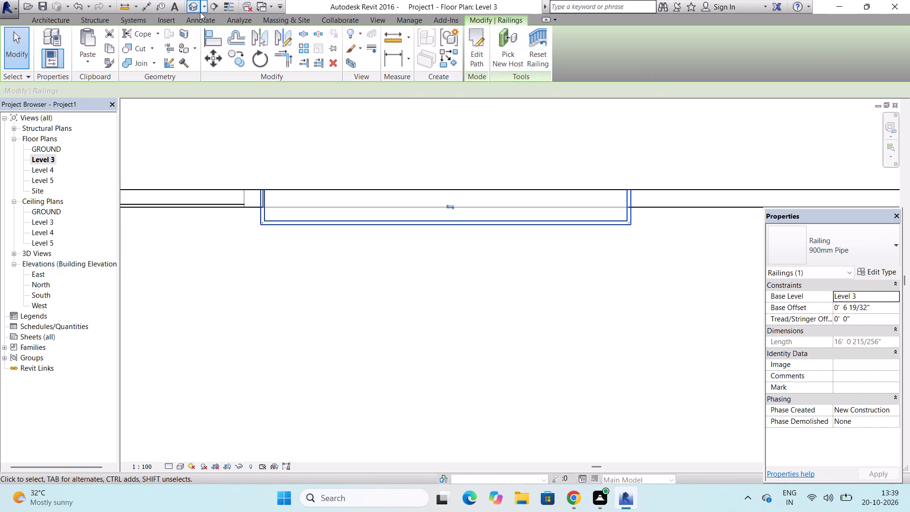
{"action": "left_click", "coordinate": [197, 9]}
{"action": "scroll", "coordinate": [218, 194], "scroll_direction": "down", "scroll_amount": 3}
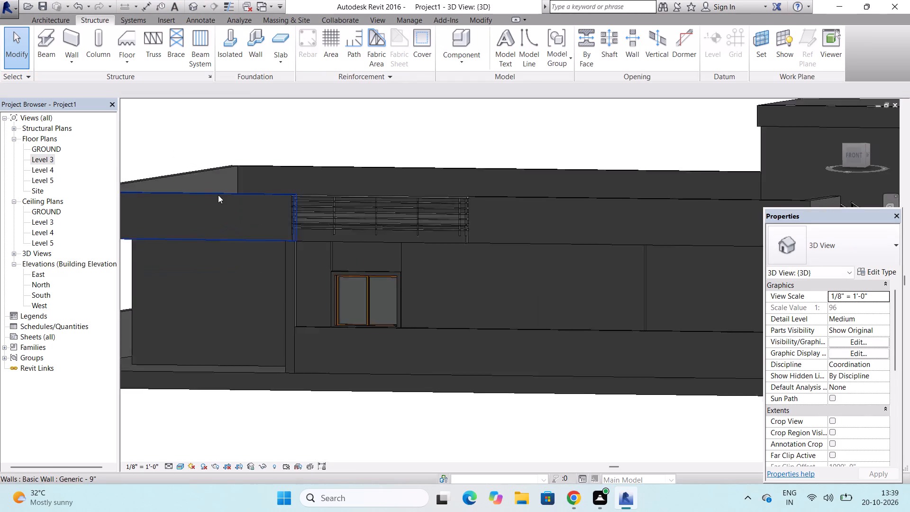
Save the project to the Desktop as Project1 0258.
{"action": "scroll", "coordinate": [218, 195], "scroll_direction": "down", "scroll_amount": 7}
{"action": "scroll", "coordinate": [292, 233], "scroll_direction": "down", "scroll_amount": 4}
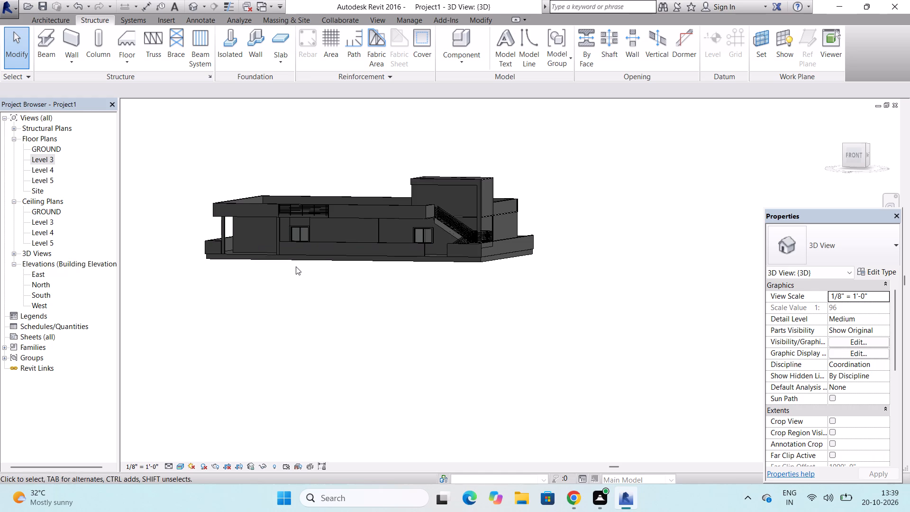
{"action": "key", "text": "ctrl+s"}
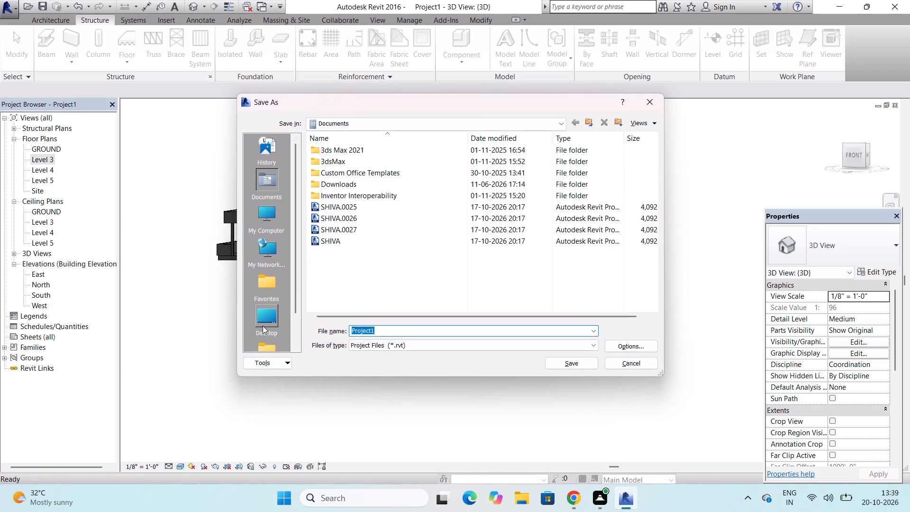
{"action": "left_click", "coordinate": [263, 320]}
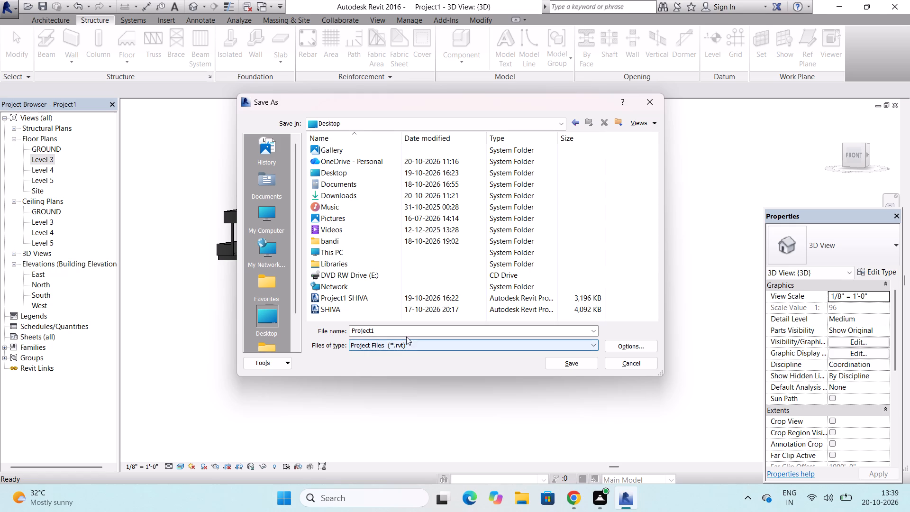
{"action": "left_click", "coordinate": [396, 329]}
{"action": "left_click", "coordinate": [396, 329]}
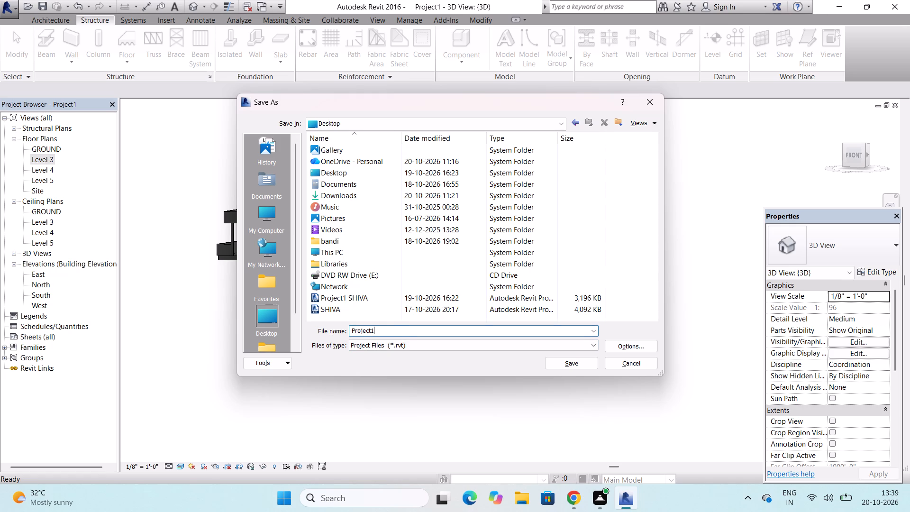
{"action": "key", "text": "space"}
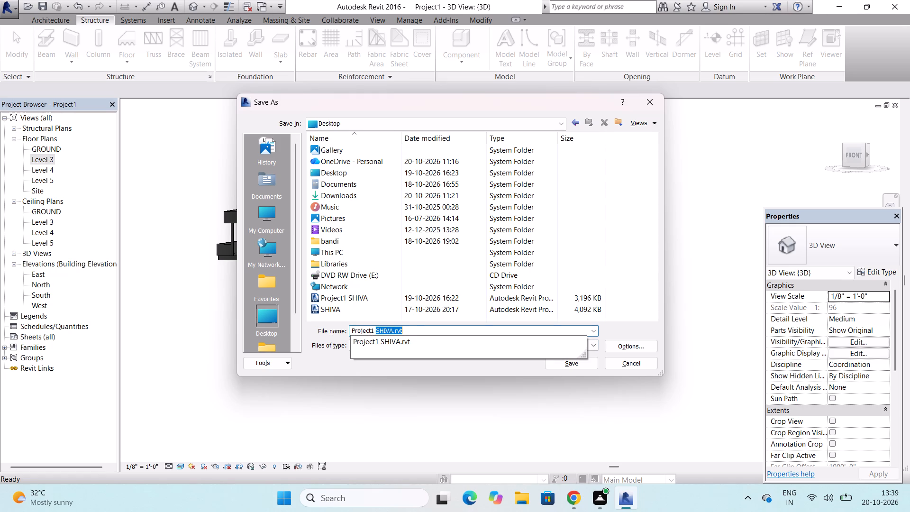
{"action": "left_click", "coordinate": [375, 332]}
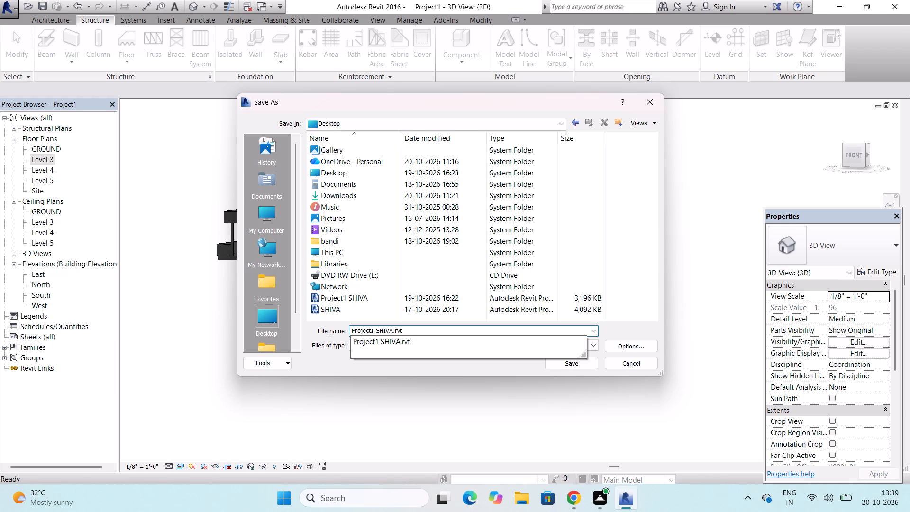
{"action": "left_click", "coordinate": [414, 329]}
{"action": "key", "text": "BackSpace"}
{"action": "key", "text": "BackSpace"}
{"action": "key", "text": "BackSpace"}
{"action": "key", "text": "BackSpace"}
{"action": "key", "text": "BackSpace"}
{"action": "key", "text": "BackSpace"}
{"action": "key", "text": "BackSpace"}
{"action": "key", "text": "BackSpace"}
{"action": "key", "text": "BackSpace"}
{"action": "key", "text": "BackSpace"}
{"action": "key", "text": "space"}
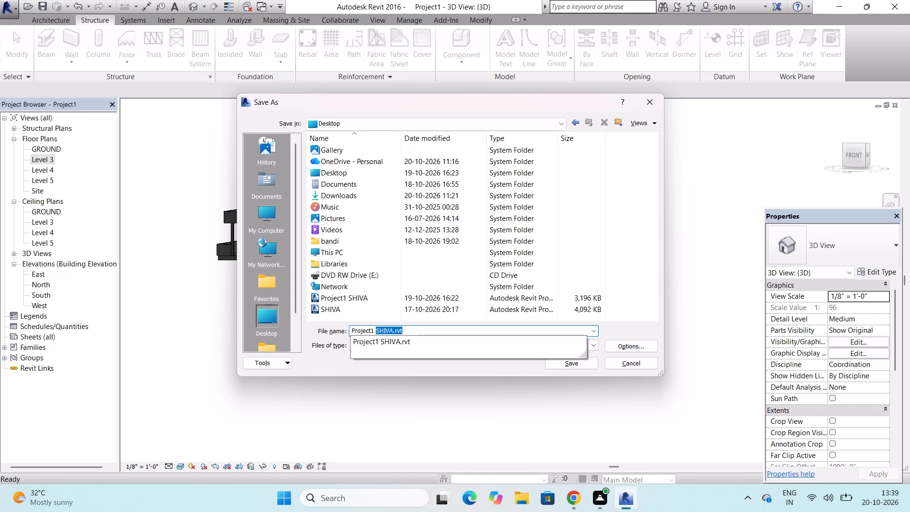
{"action": "key", "text": "BackSpace"}
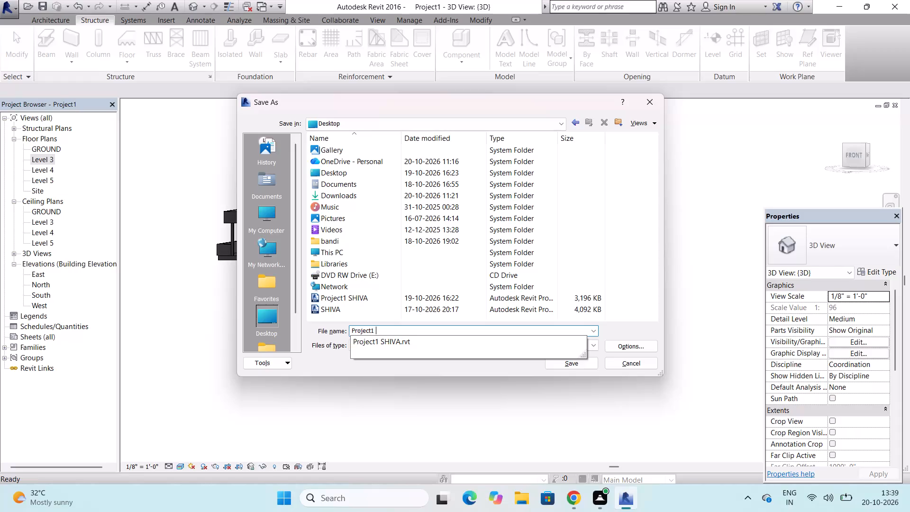
{"action": "key", "text": "0"}
{"action": "key", "text": "2"}
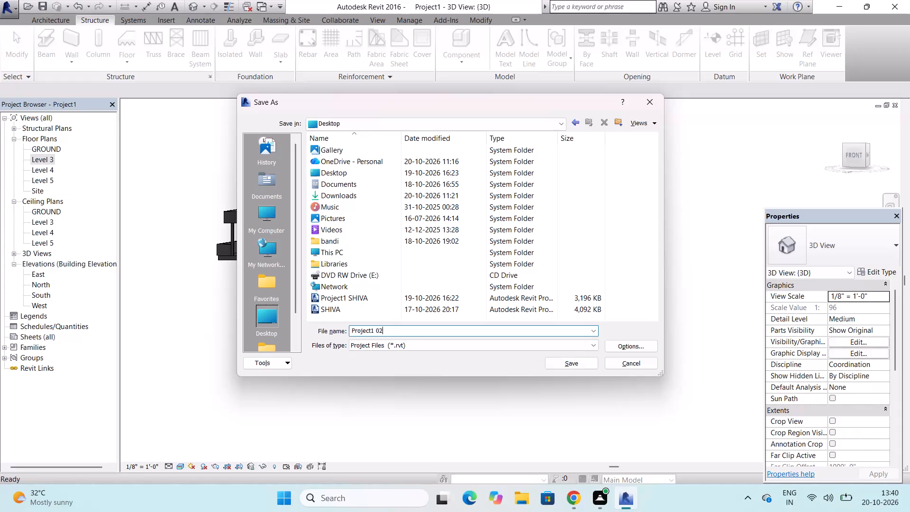
{"action": "key", "text": "5"}
{"action": "key", "text": "8"}
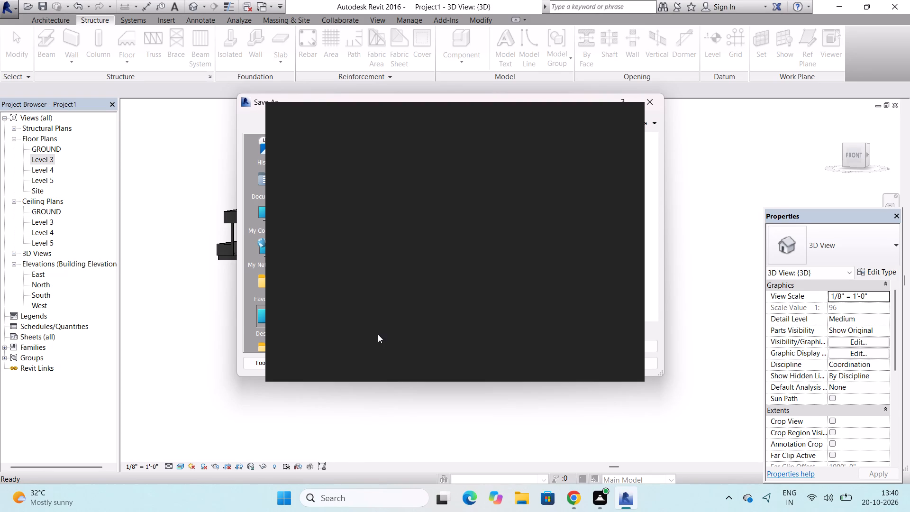
{"action": "left_click", "coordinate": [625, 120]}
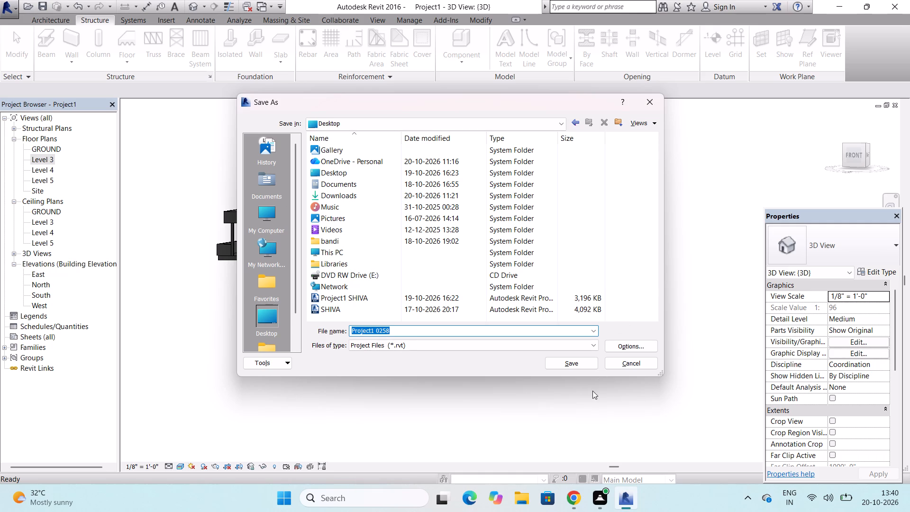
{"action": "left_click", "coordinate": [575, 365]}
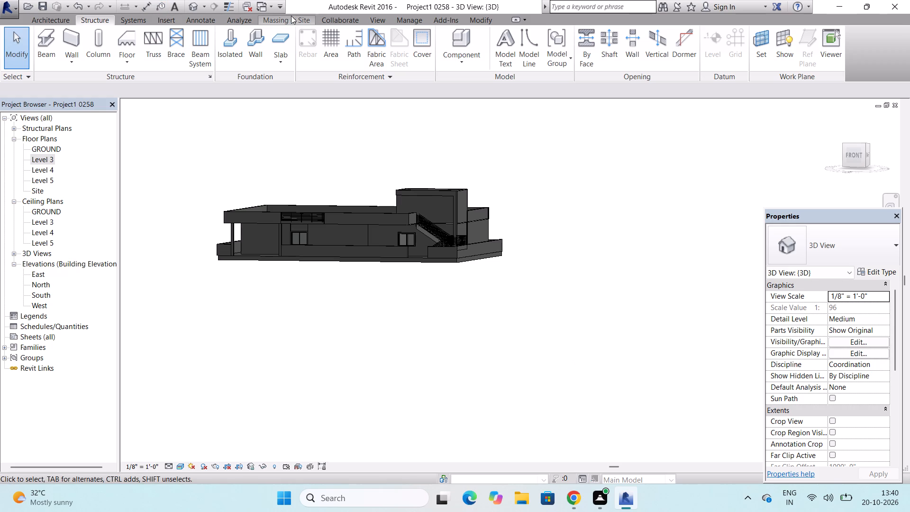
Start Render for the 3D view, enable Region, and enlarge the render region to about 563 by 205 pixels, with margin around the whole building.
{"action": "left_click", "coordinate": [381, 24]}
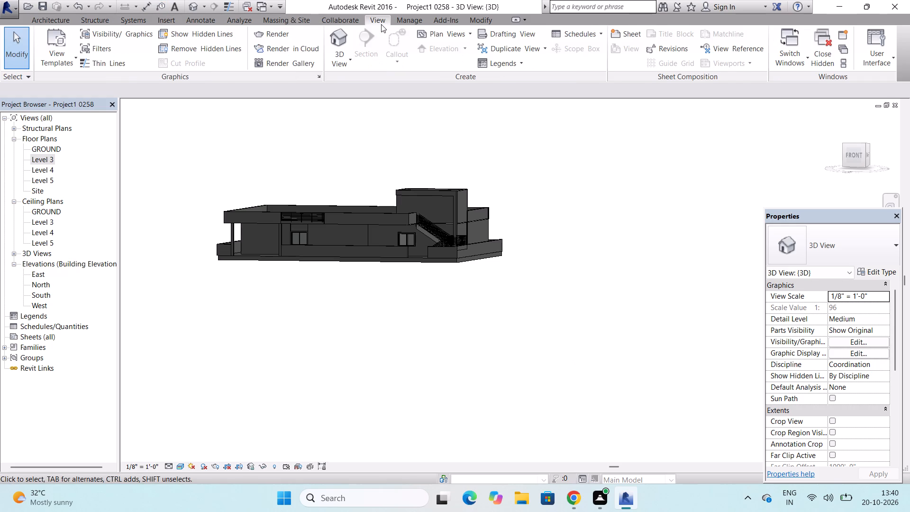
{"action": "left_click", "coordinate": [285, 30]}
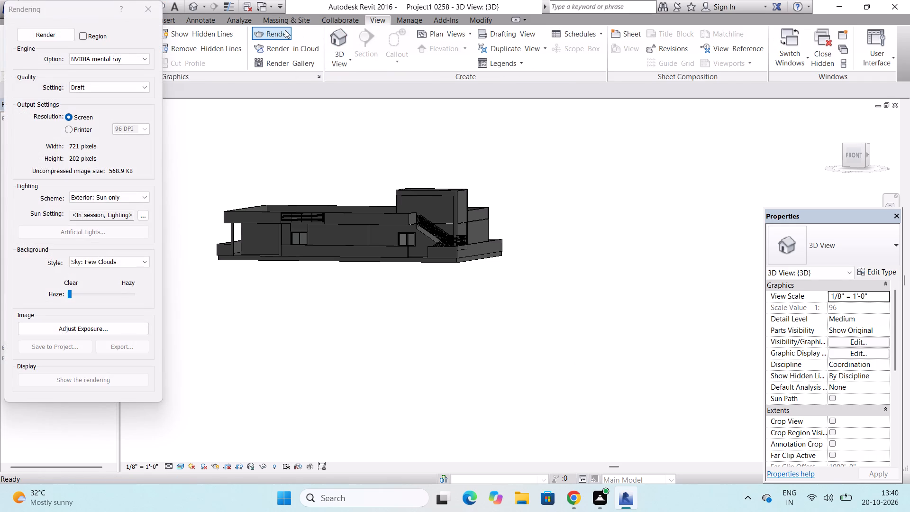
{"action": "left_click", "coordinate": [86, 33]}
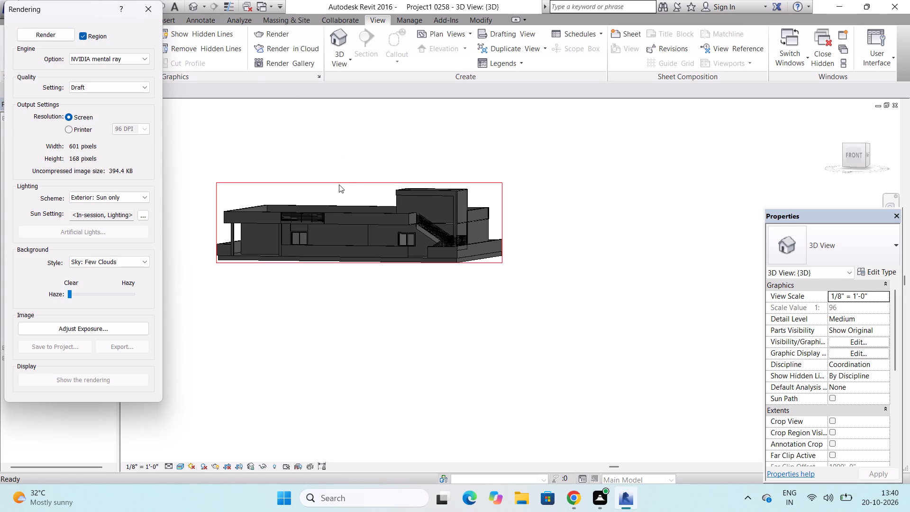
{"action": "left_click", "coordinate": [341, 181]}
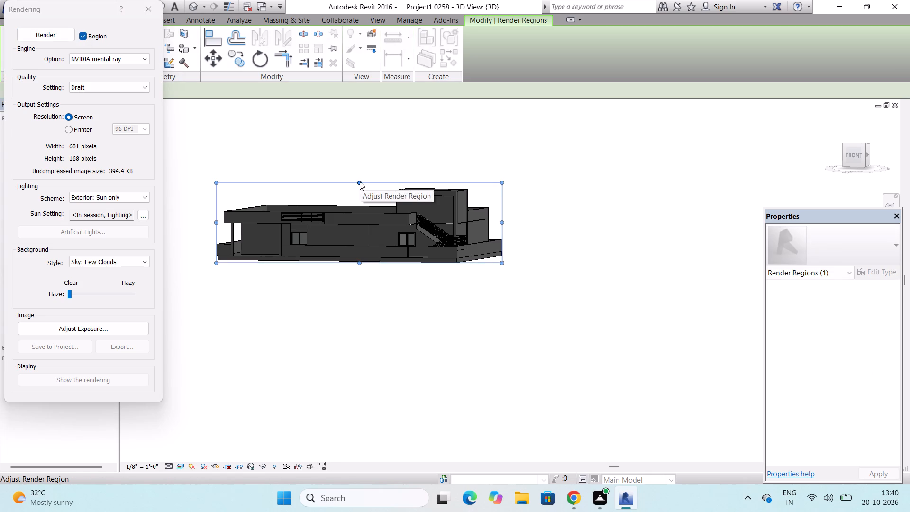
{"action": "left_click_drag", "start_coordinate": [360, 182], "coordinate": [362, 167]}
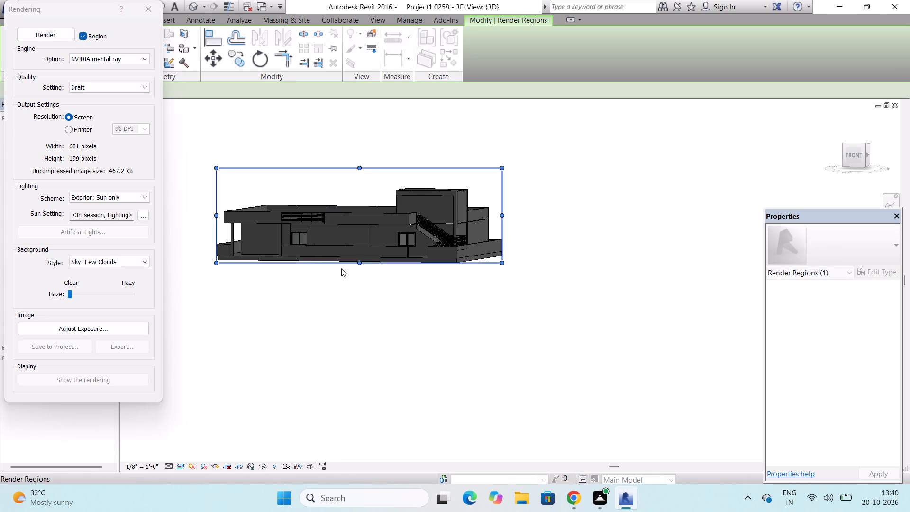
{"action": "left_click_drag", "start_coordinate": [360, 261], "coordinate": [357, 293]}
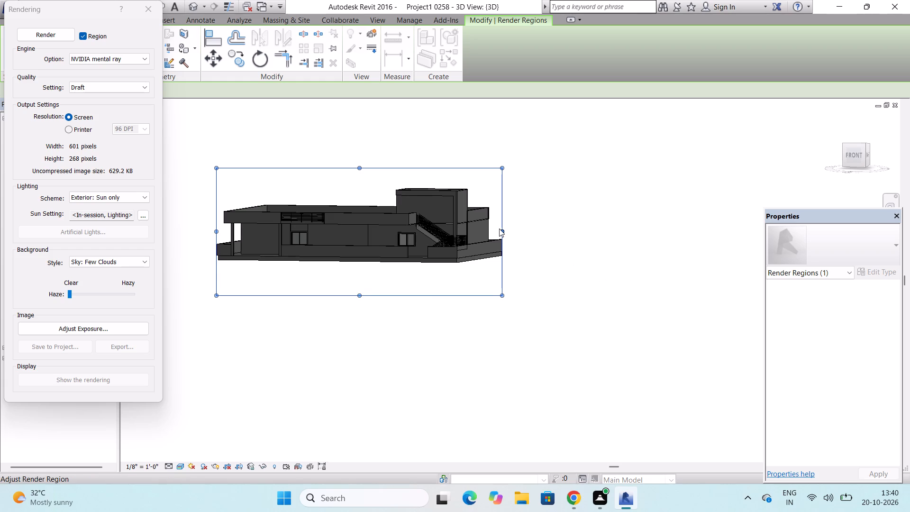
{"action": "left_click_drag", "start_coordinate": [501, 230], "coordinate": [542, 232]}
{"action": "scroll", "coordinate": [542, 232], "scroll_direction": "down", "scroll_amount": 2}
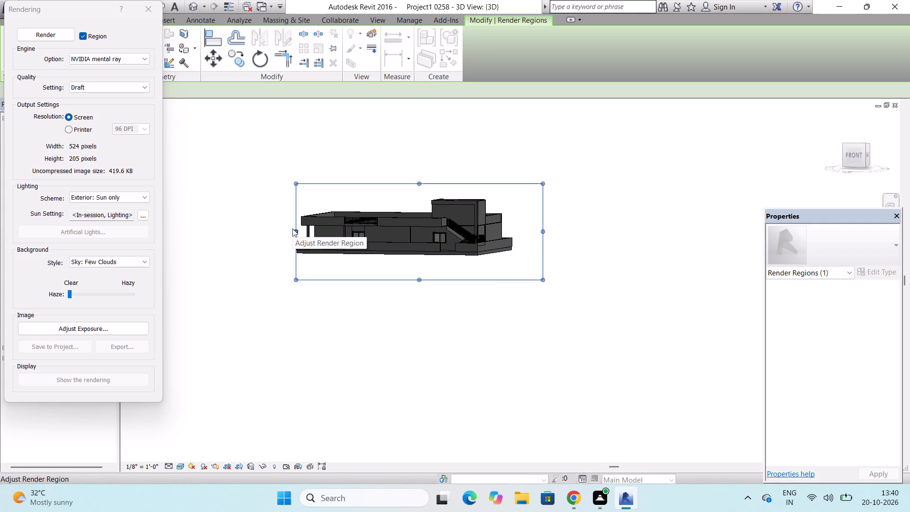
{"action": "left_click_drag", "start_coordinate": [296, 231], "coordinate": [278, 232]}
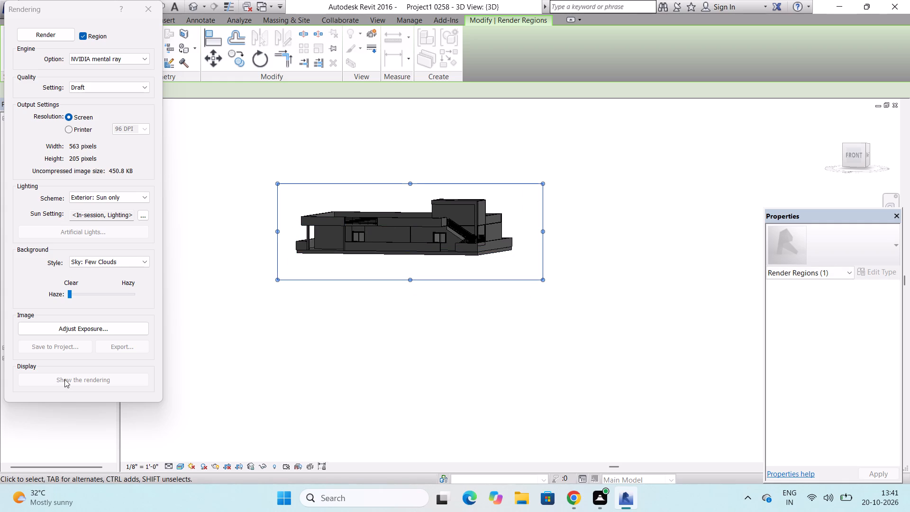
Render the building region at Draft quality and dismiss the Autodesk notification card.
{"action": "left_click", "coordinate": [45, 29]}
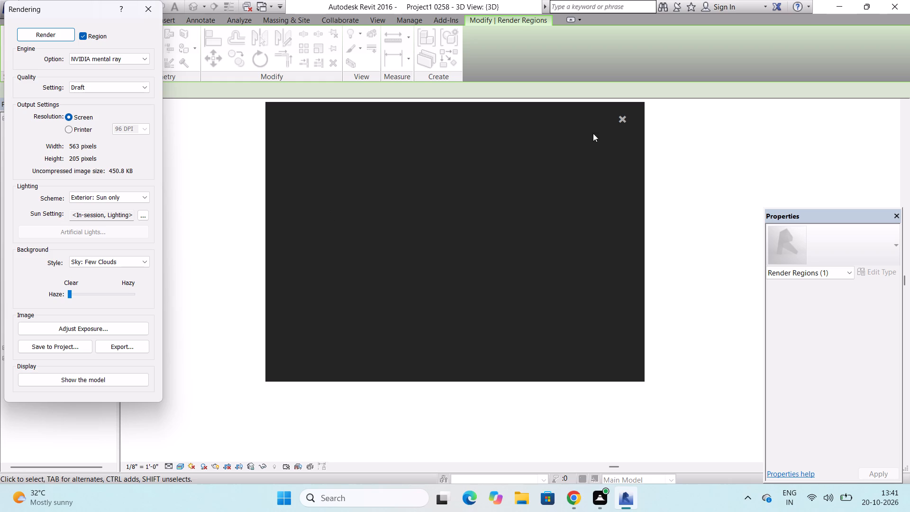
{"action": "left_click", "coordinate": [621, 118]}
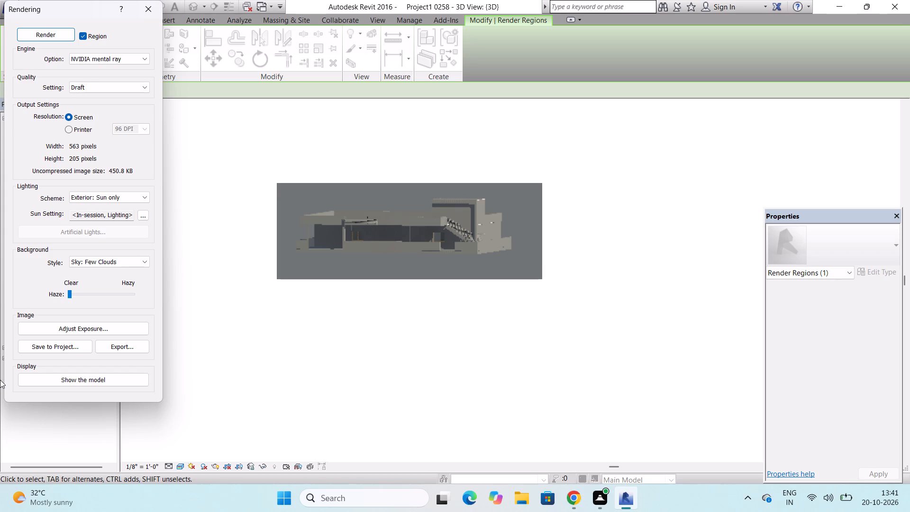
Save the rendered image to the project under the name -3D-_0254.
{"action": "left_click", "coordinate": [54, 350]}
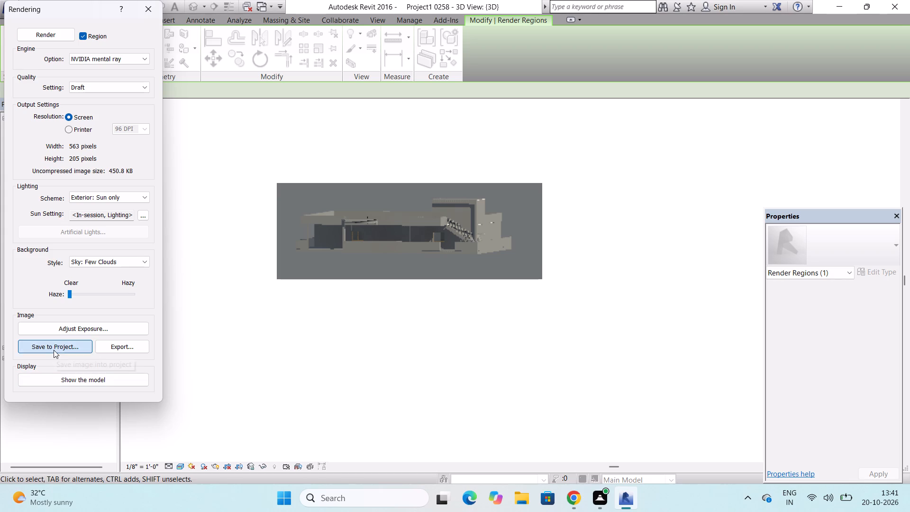
{"action": "left_click", "coordinate": [104, 345]}
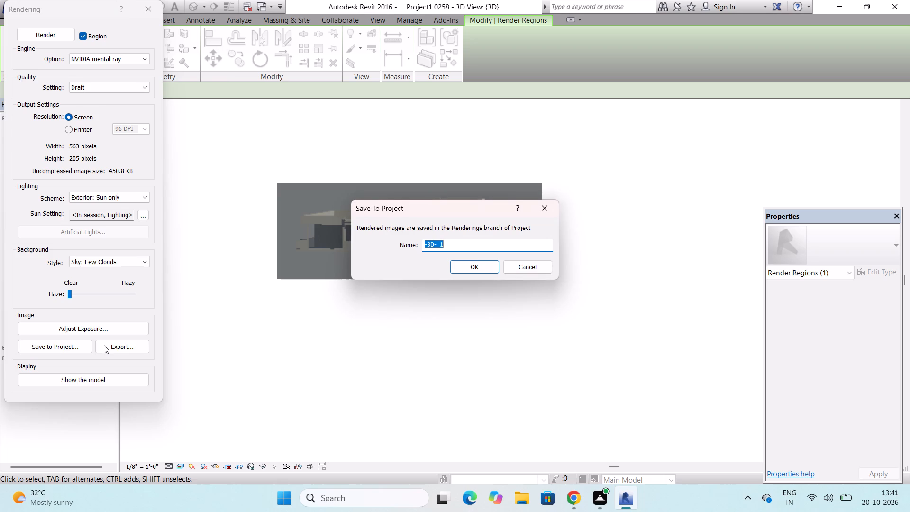
{"action": "left_click", "coordinate": [457, 246]}
{"action": "key", "text": "0"}
{"action": "key", "text": "2"}
{"action": "type", "text": "54"}
{"action": "left_click", "coordinate": [441, 243]}
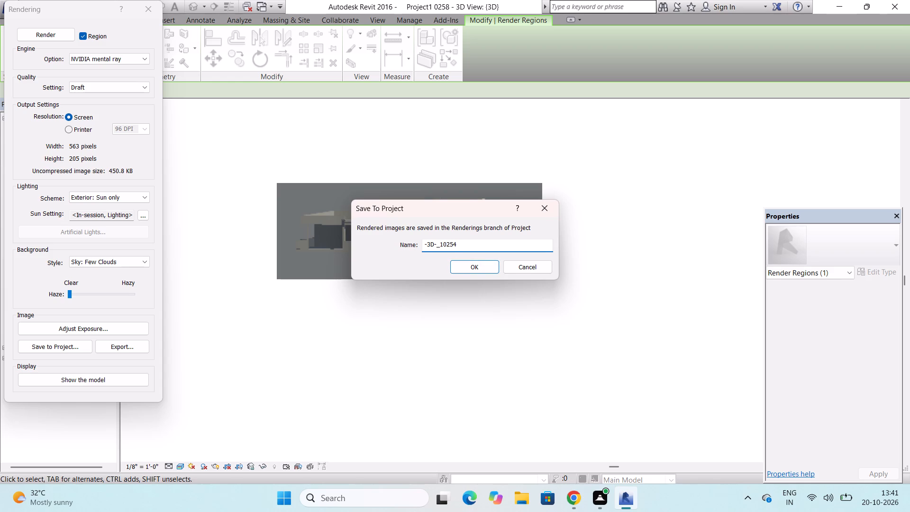
{"action": "left_click", "coordinate": [441, 242]}
{"action": "left_click", "coordinate": [443, 243]}
{"action": "key", "text": "BackSpace"}
{"action": "left_click", "coordinate": [467, 266]}
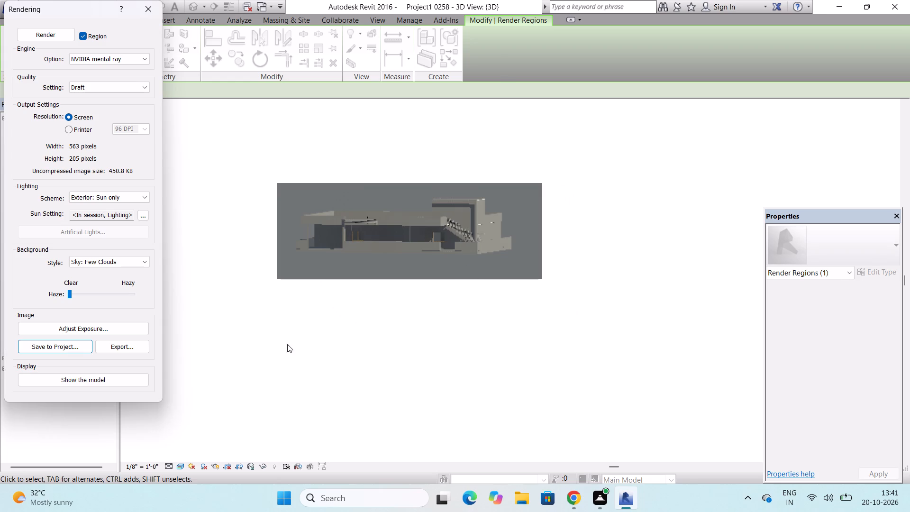
Export the rendered image to the Desktop as a JPEG file named {3D} 0254.
{"action": "left_click", "coordinate": [122, 350]}
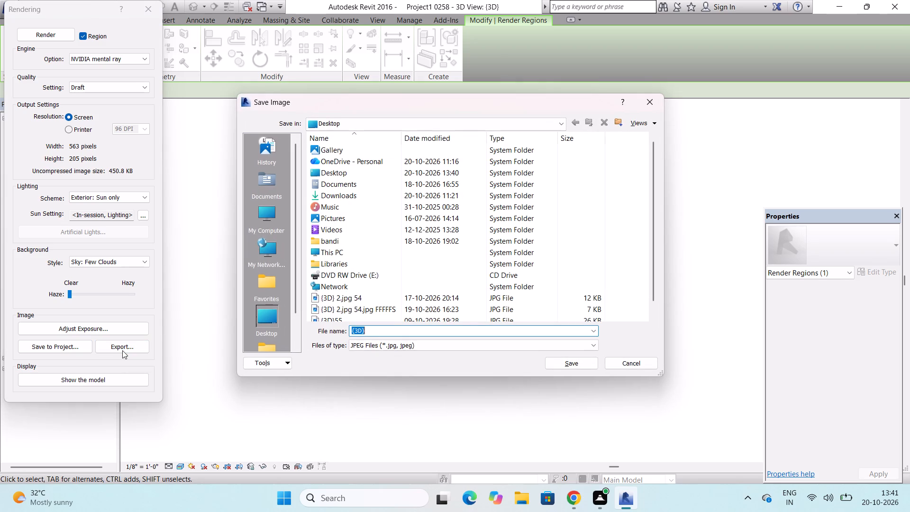
{"action": "scroll", "coordinate": [353, 272], "scroll_direction": "down", "scroll_amount": 5}
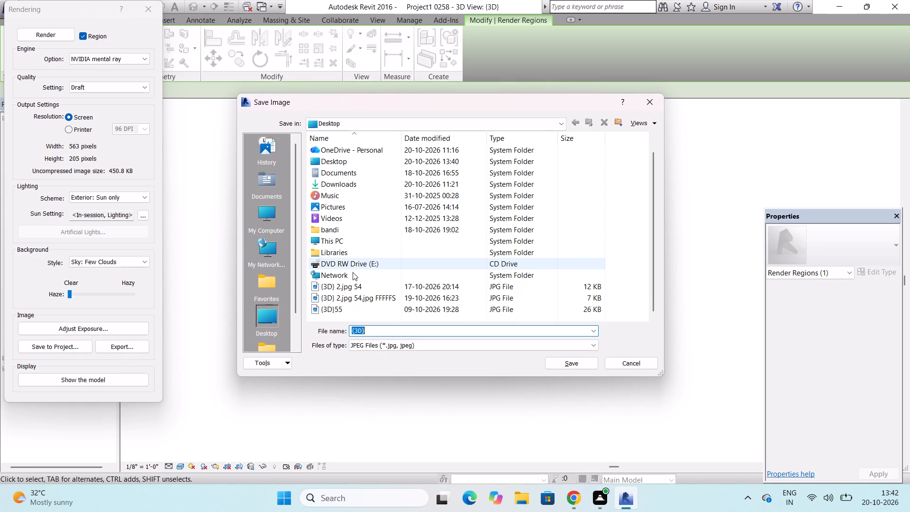
{"action": "left_click", "coordinate": [381, 330]}
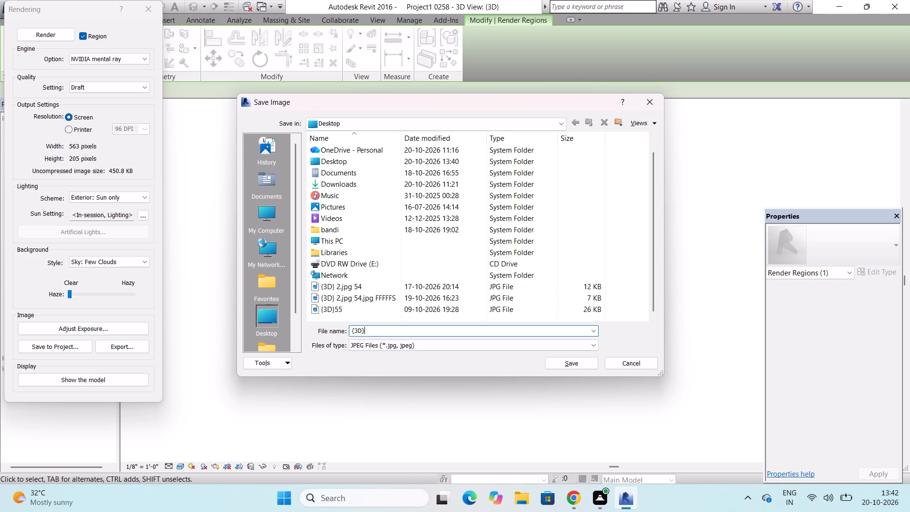
{"action": "key", "text": "space"}
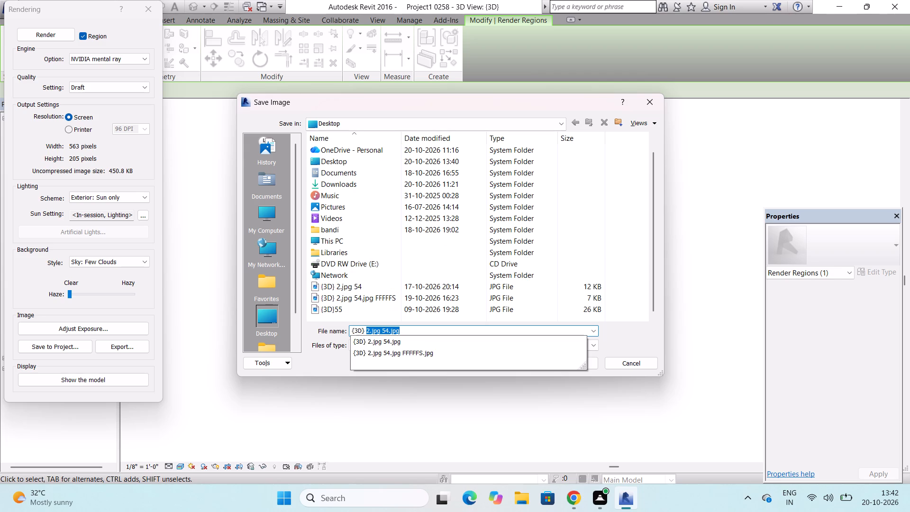
{"action": "left_click", "coordinate": [402, 330]}
{"action": "key", "text": "BackSpace"}
{"action": "key", "text": "BackSpace"}
{"action": "key", "text": "BackSpace"}
{"action": "key", "text": "BackSpace"}
{"action": "key", "text": "BackSpace"}
{"action": "key", "text": "BackSpace"}
{"action": "key", "text": "BackSpace"}
{"action": "key", "text": "BackSpace"}
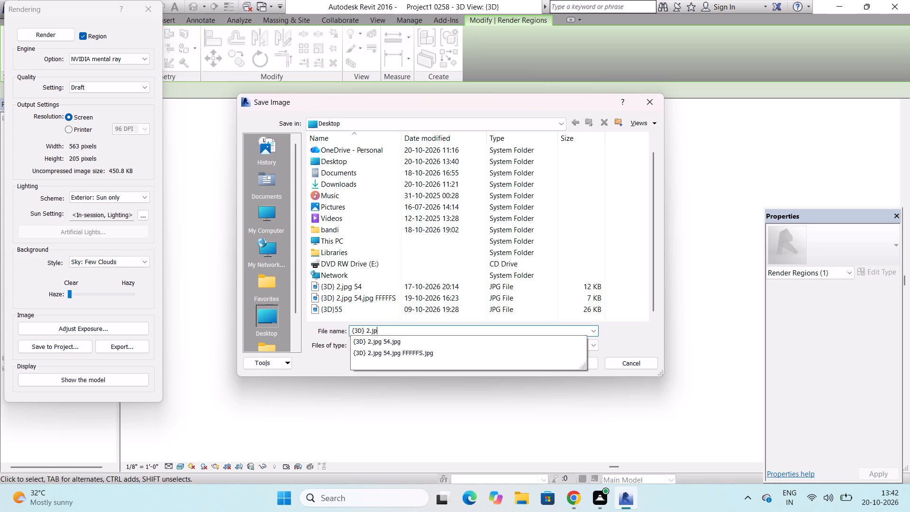
{"action": "key", "text": "BackSpace"}
{"action": "key", "text": "BackSpace"}
{"action": "key", "text": "BackSpace"}
{"action": "key", "text": "BackSpace"}
{"action": "type", "text": "0254"}
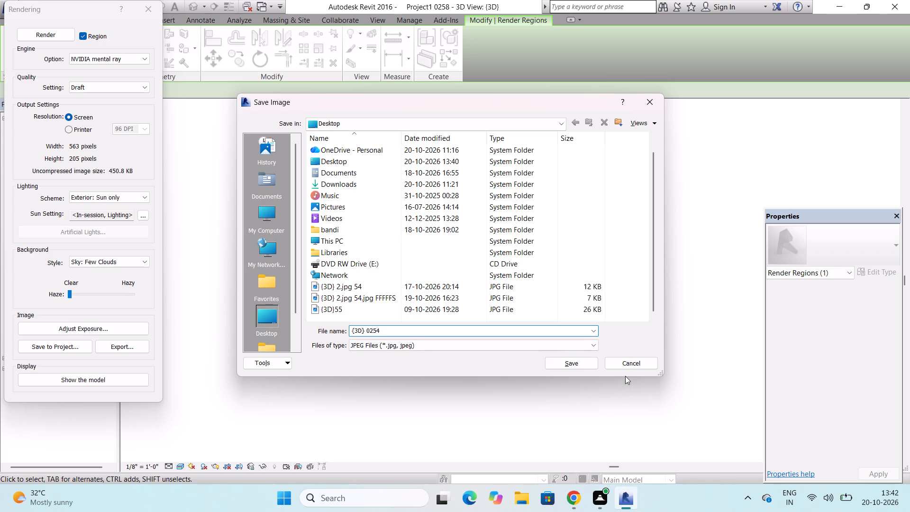
{"action": "left_click", "coordinate": [584, 360]}
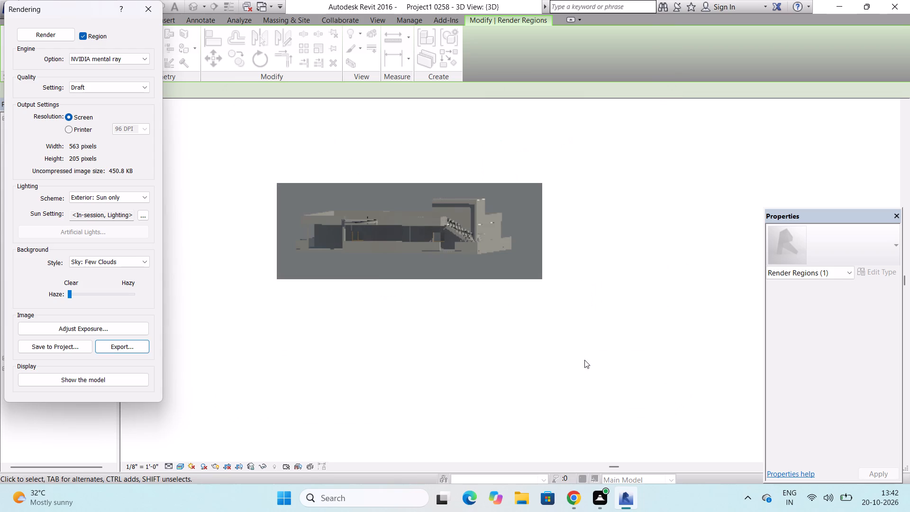